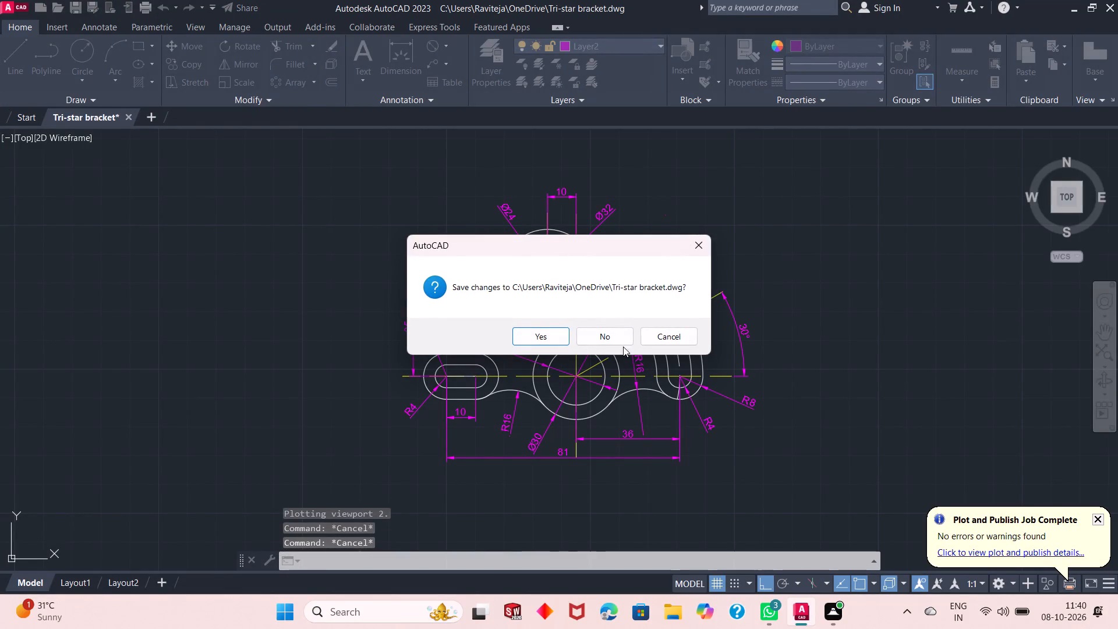
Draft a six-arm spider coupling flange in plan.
Close the Tri-star bracket drawing without saving its changes.
left_click(603, 338)
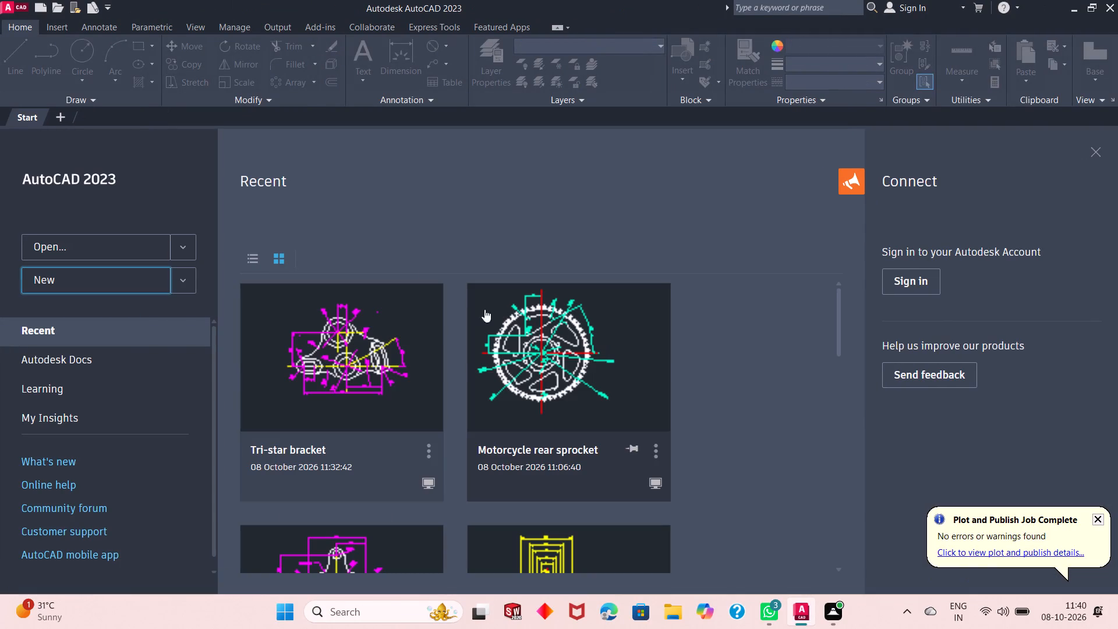
Start a new blank drawing.
left_click(94, 277)
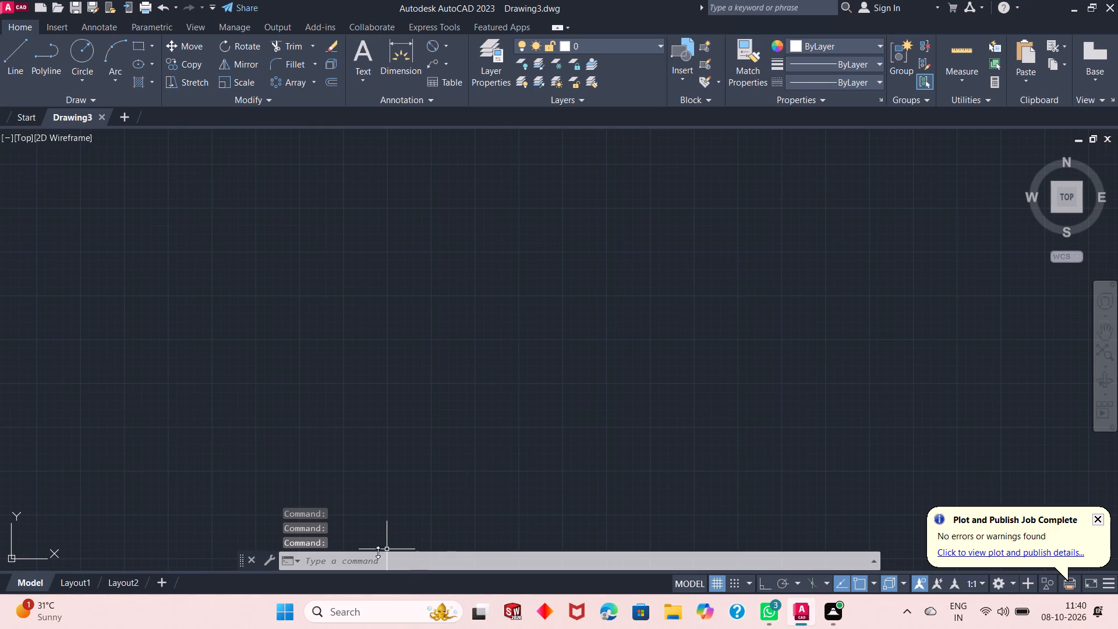
Turn on command logging with LOGFILEON and check the entry in the command history.
left_click(350, 560)
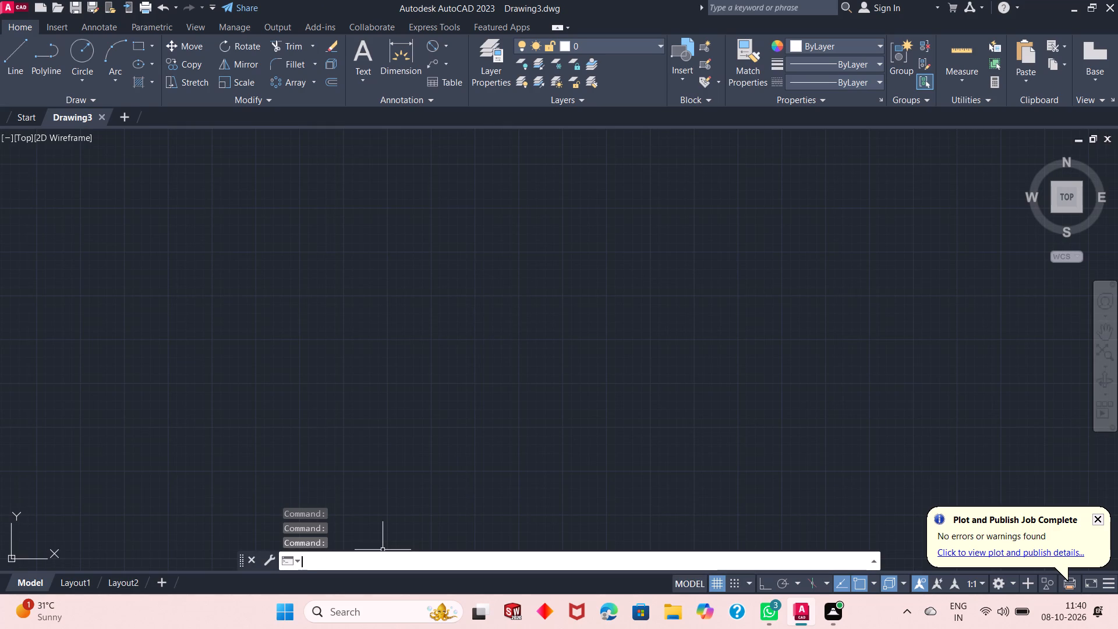
type("log")
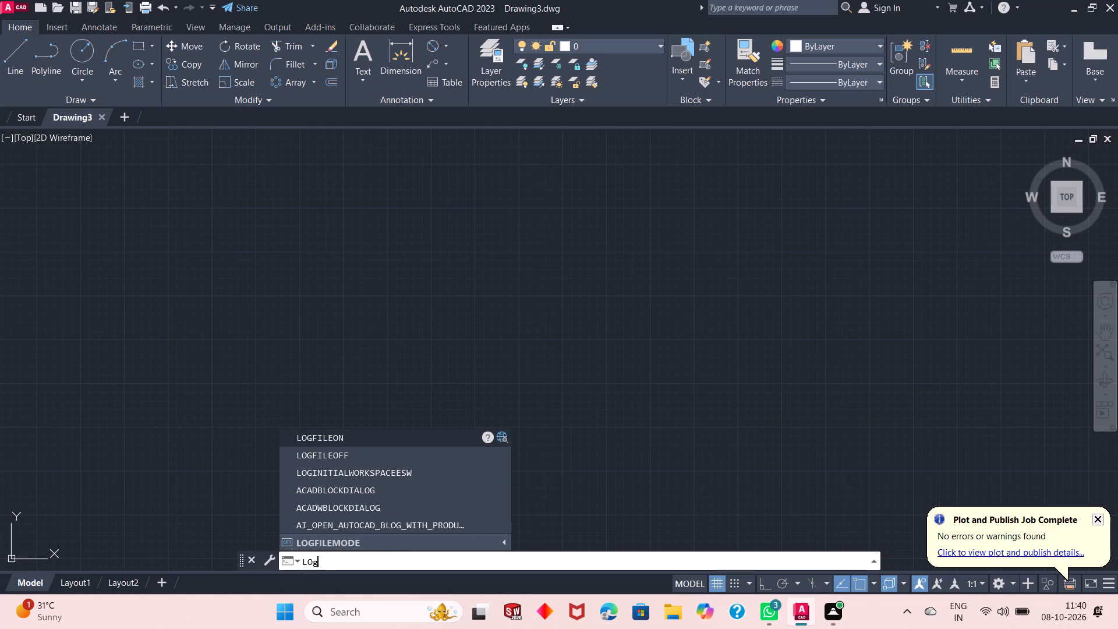
left_click(362, 443)
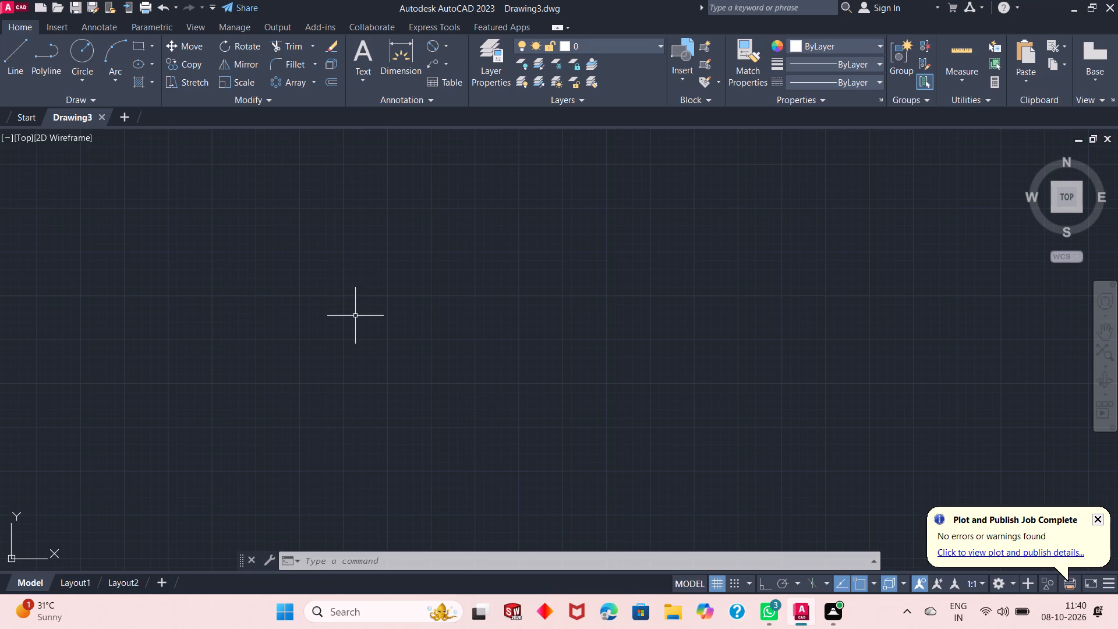
left_click(871, 561)
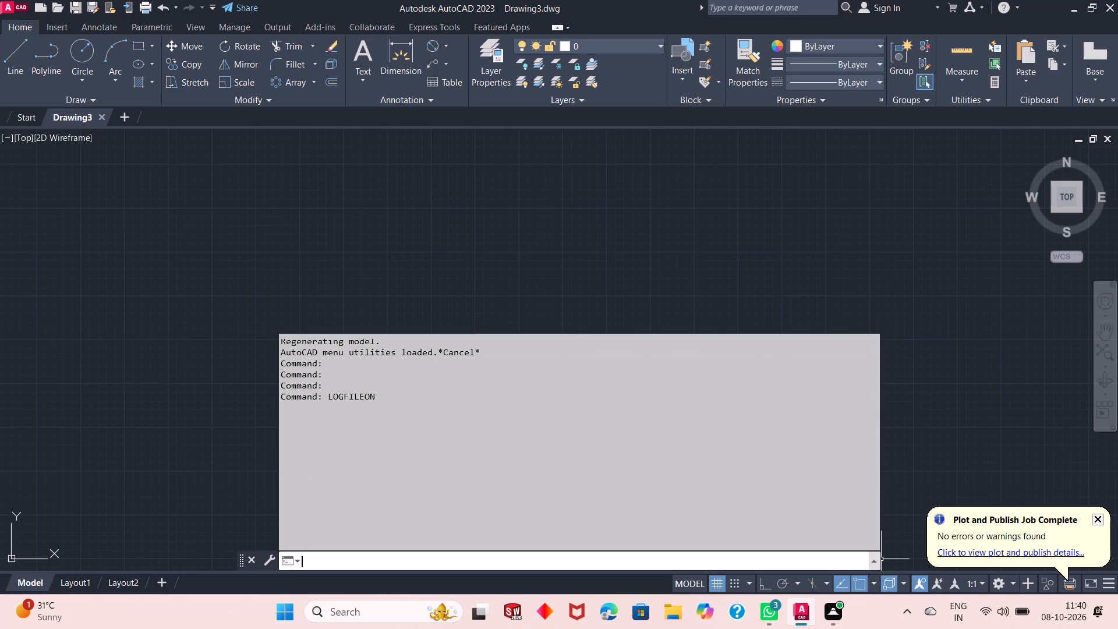
key("Escape")
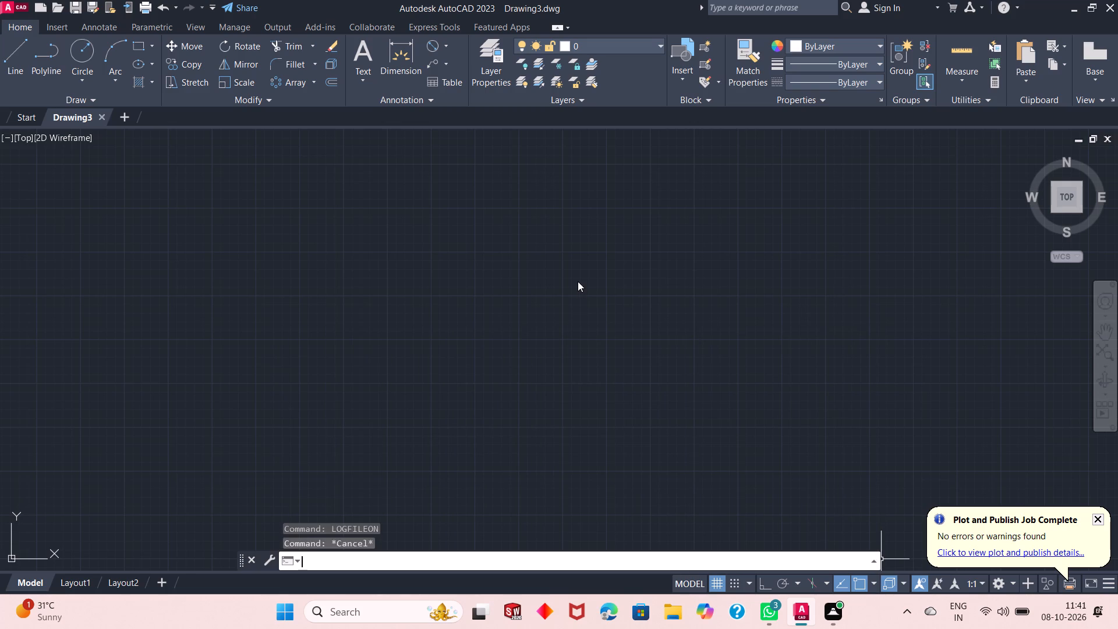
Set the drawing limits with lower left corner 0 and upper right corner 100,100, and review them in the command history.
type("lim")
key("Return")
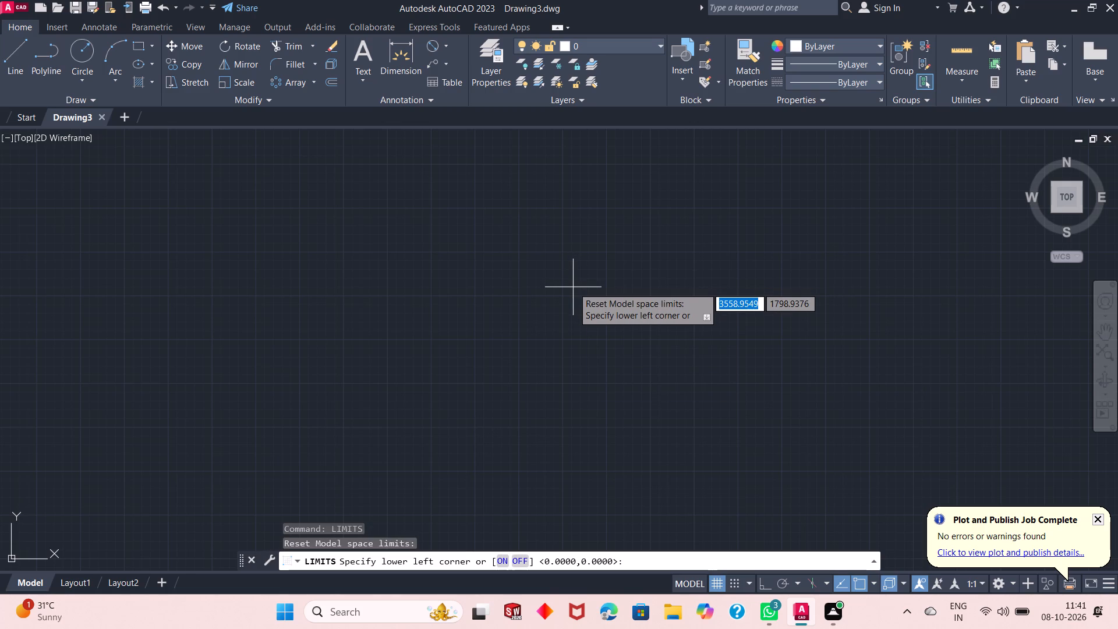
key("0")
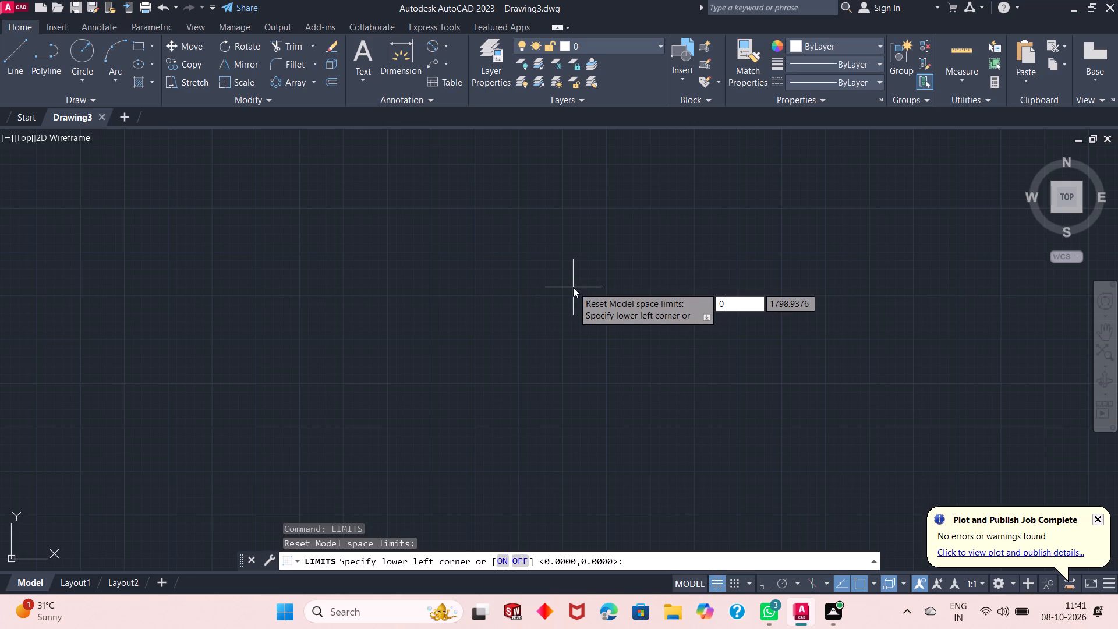
key("comma")
key("Return")
type("100,100")
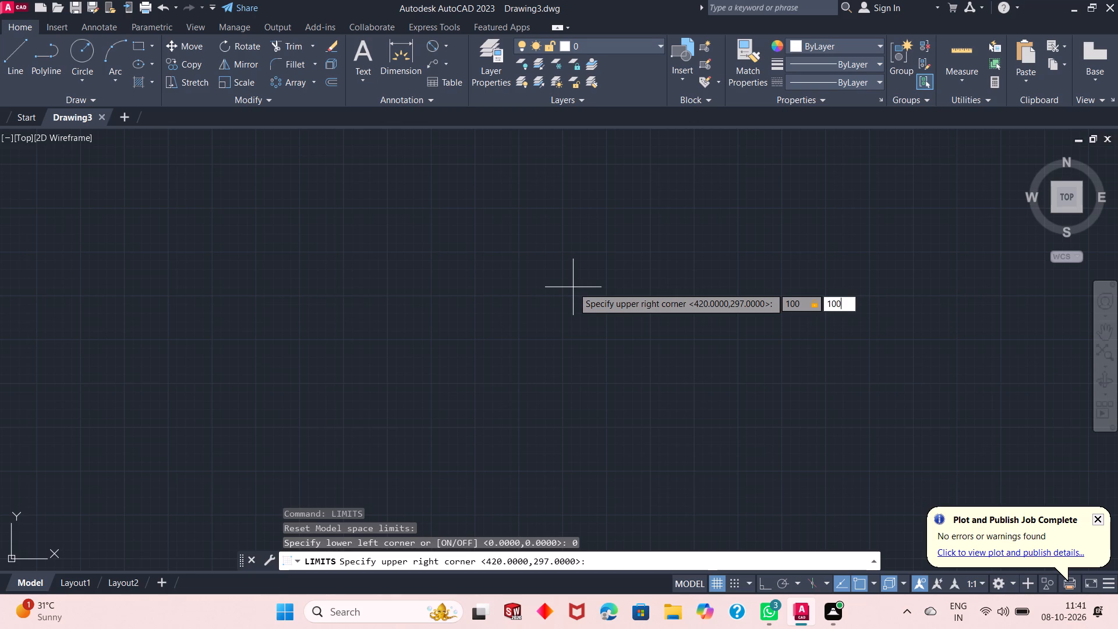
key("Return")
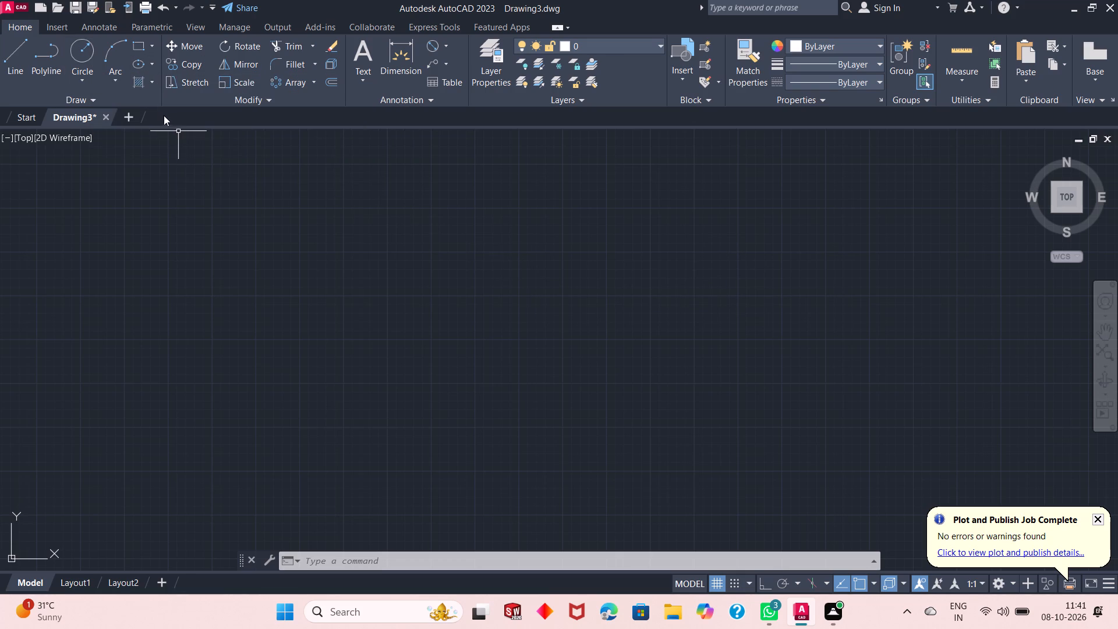
left_click(871, 566)
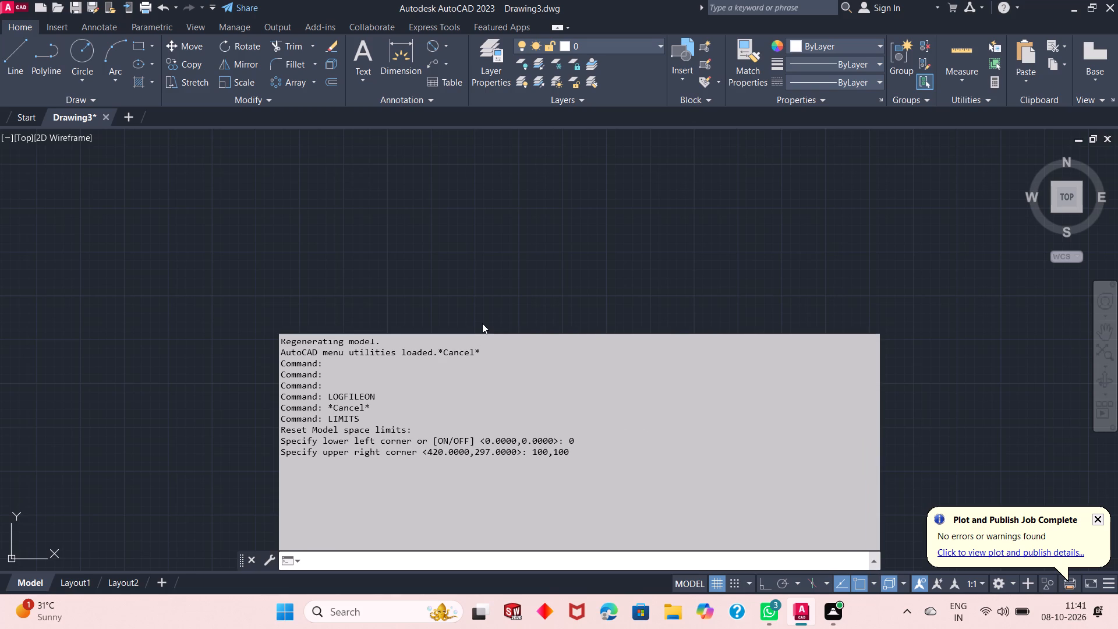
left_click(484, 307)
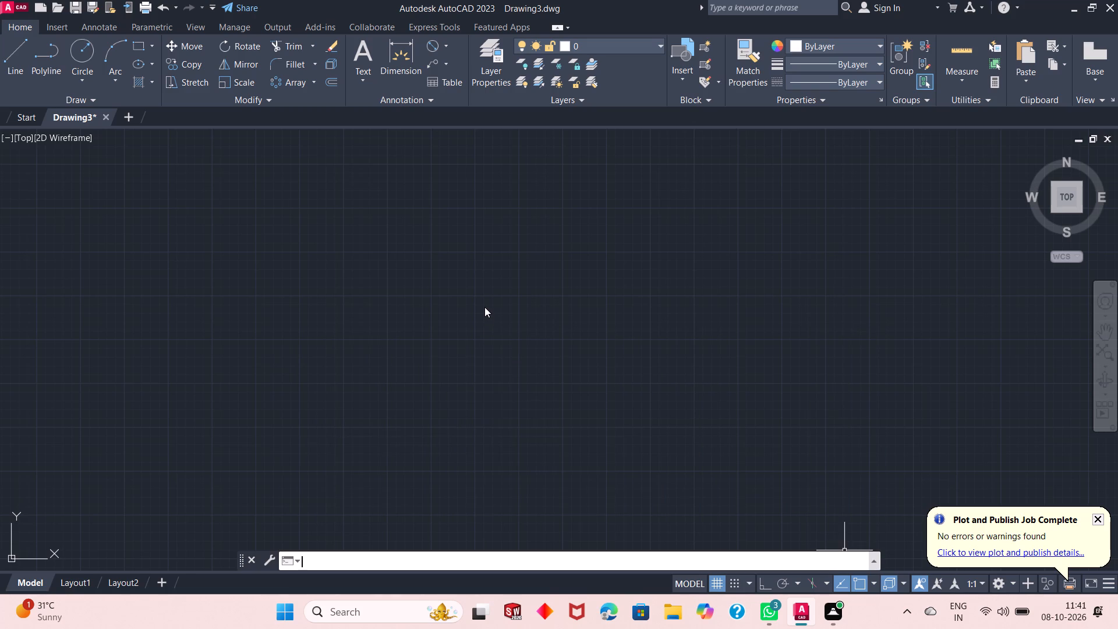
Create a new layer with red colour 10 and the ISO dash linetype ACAD_ISO02W100.
left_click(475, 62)
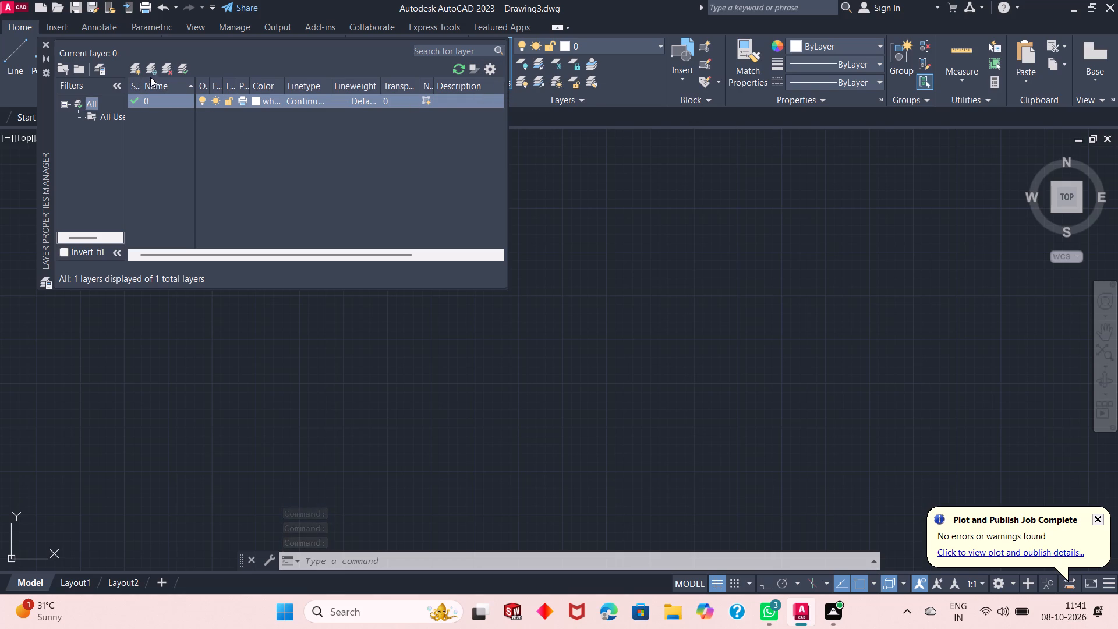
left_click(136, 69)
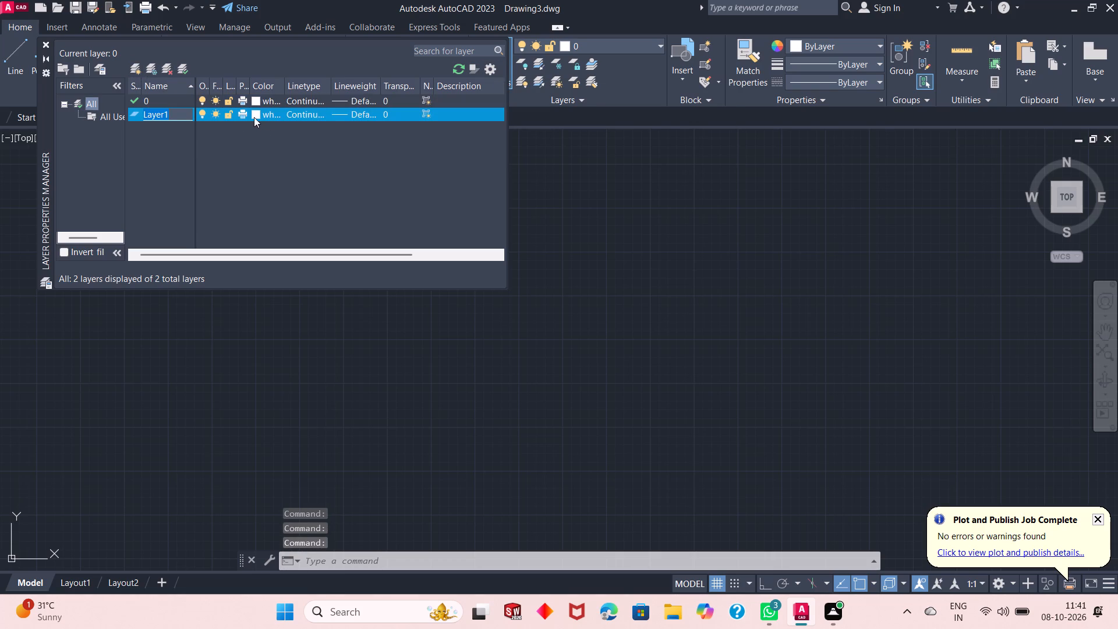
left_click(252, 115)
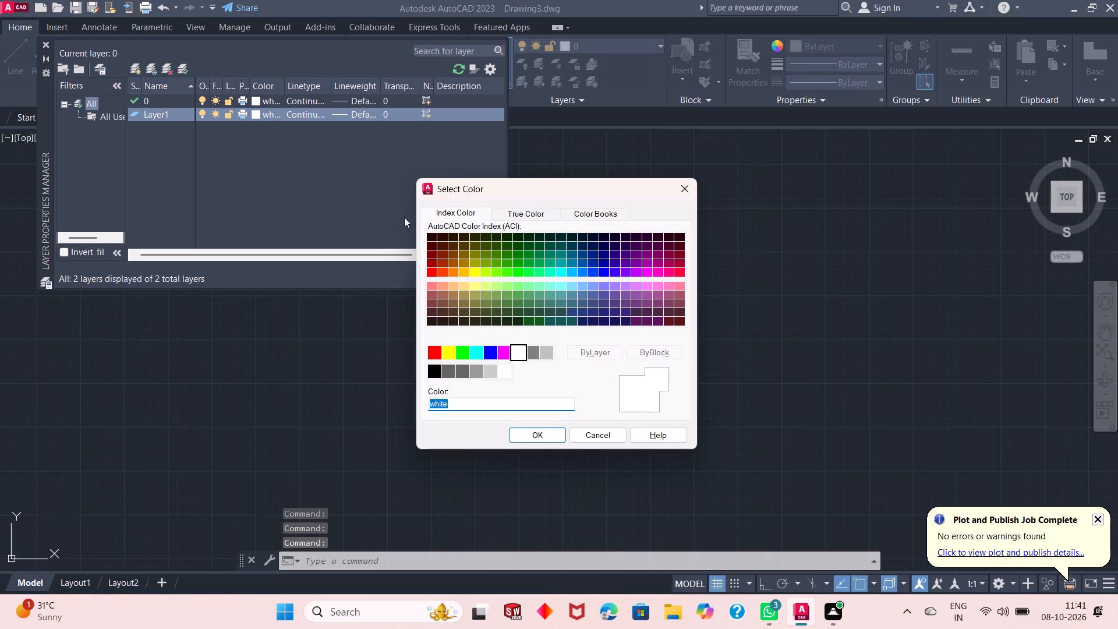
left_click(431, 273)
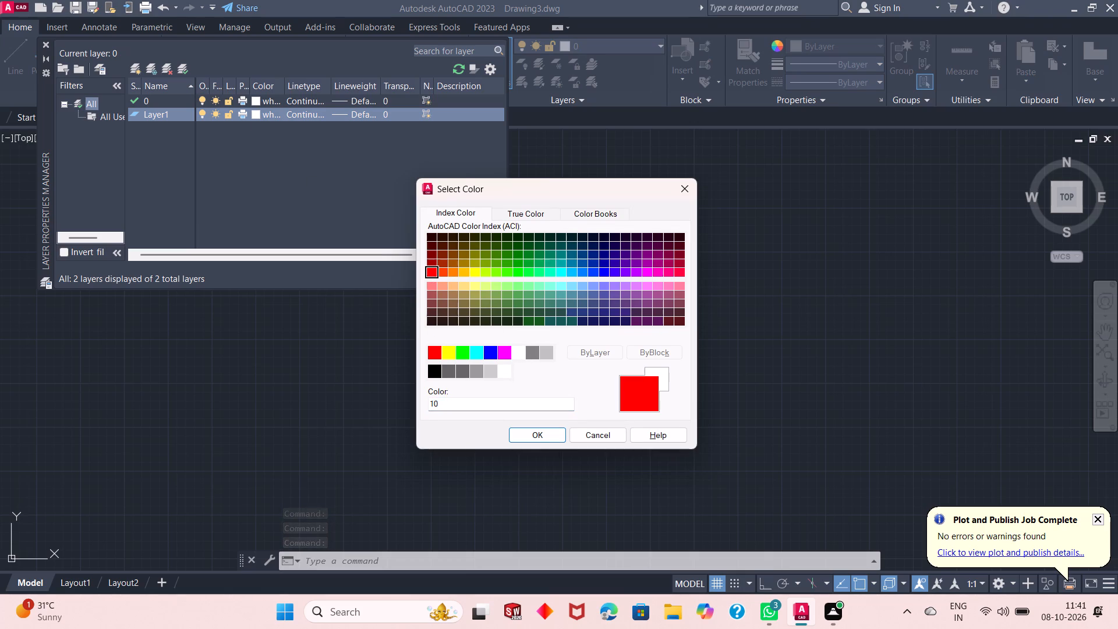
left_click(548, 436)
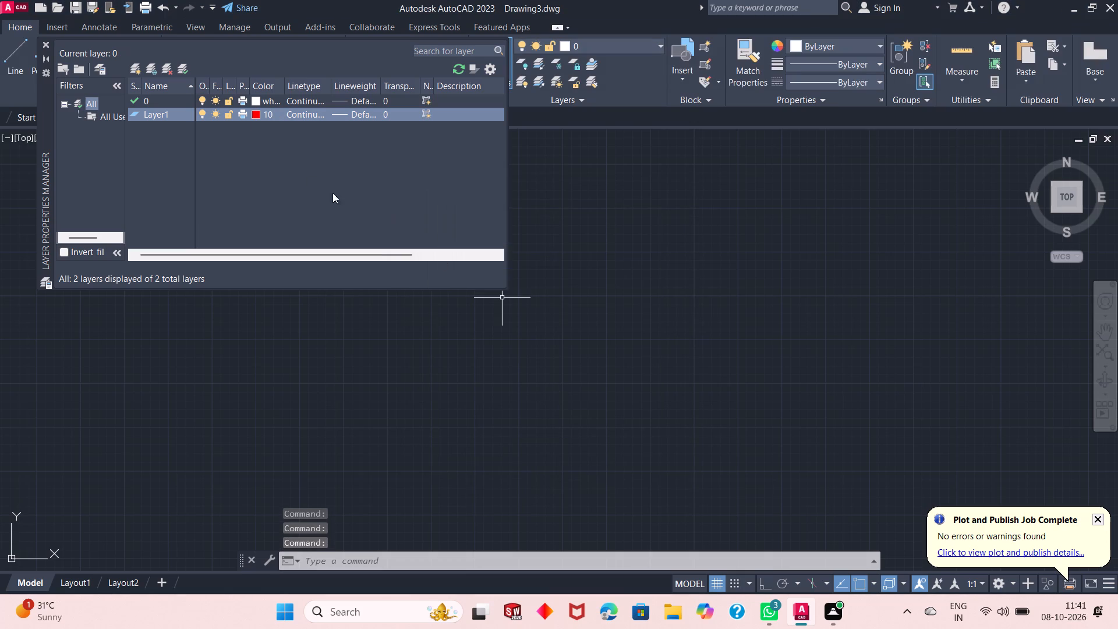
left_click(297, 115)
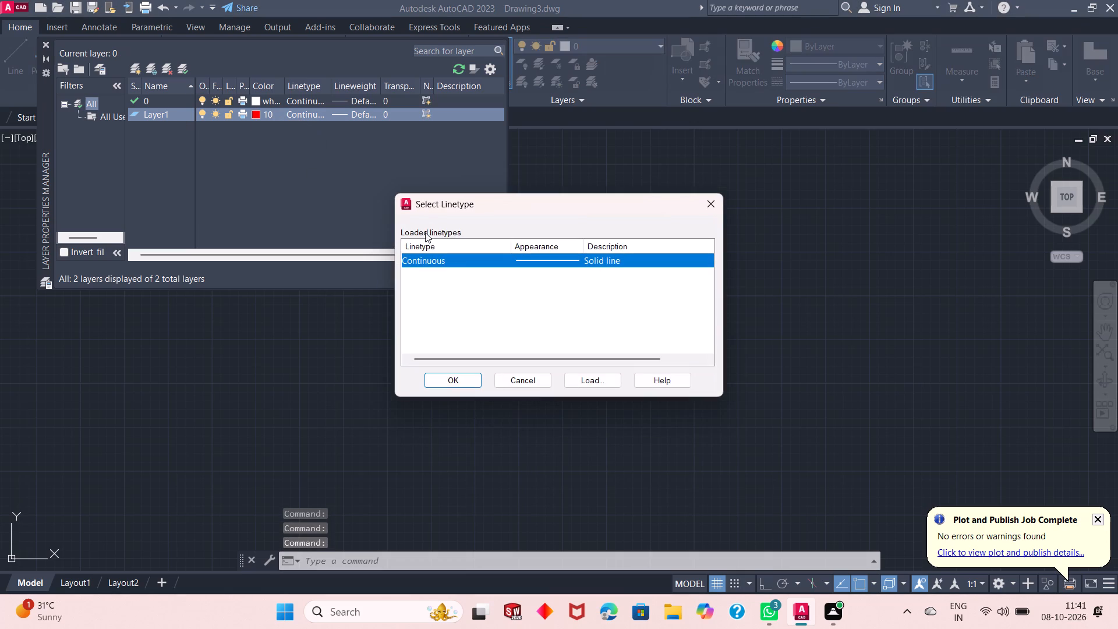
left_click(572, 379)
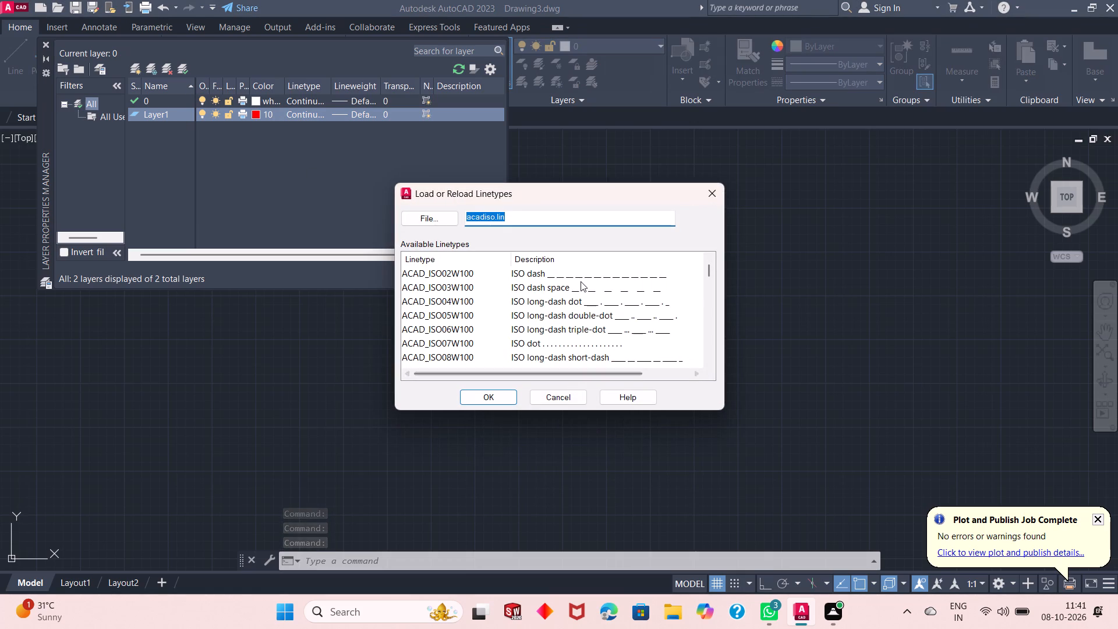
left_click(580, 277)
left_click(499, 398)
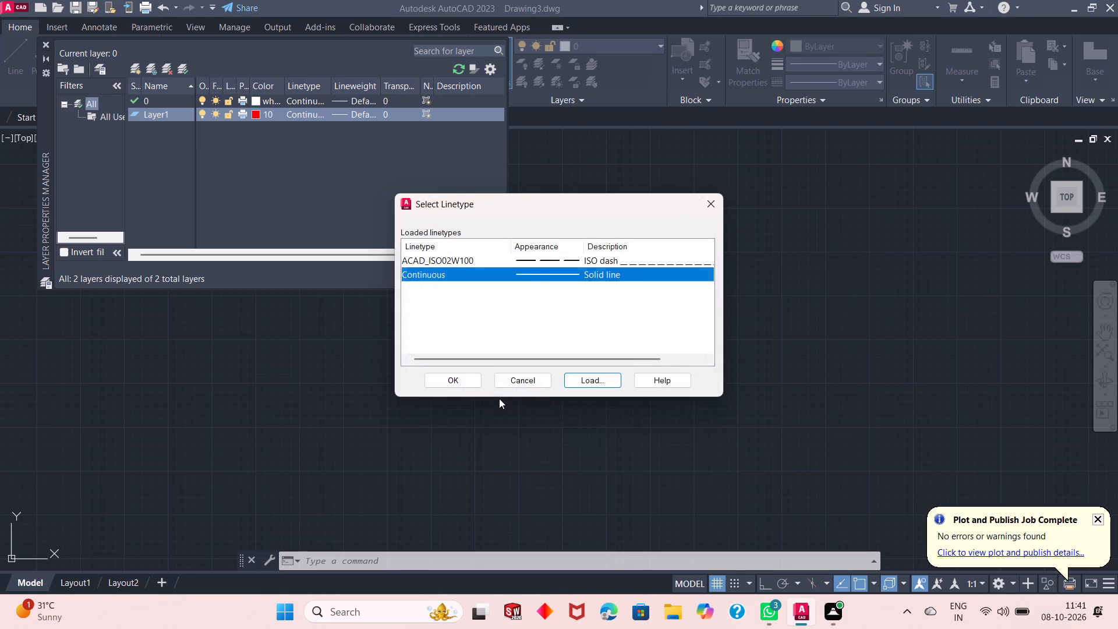
left_click(556, 259)
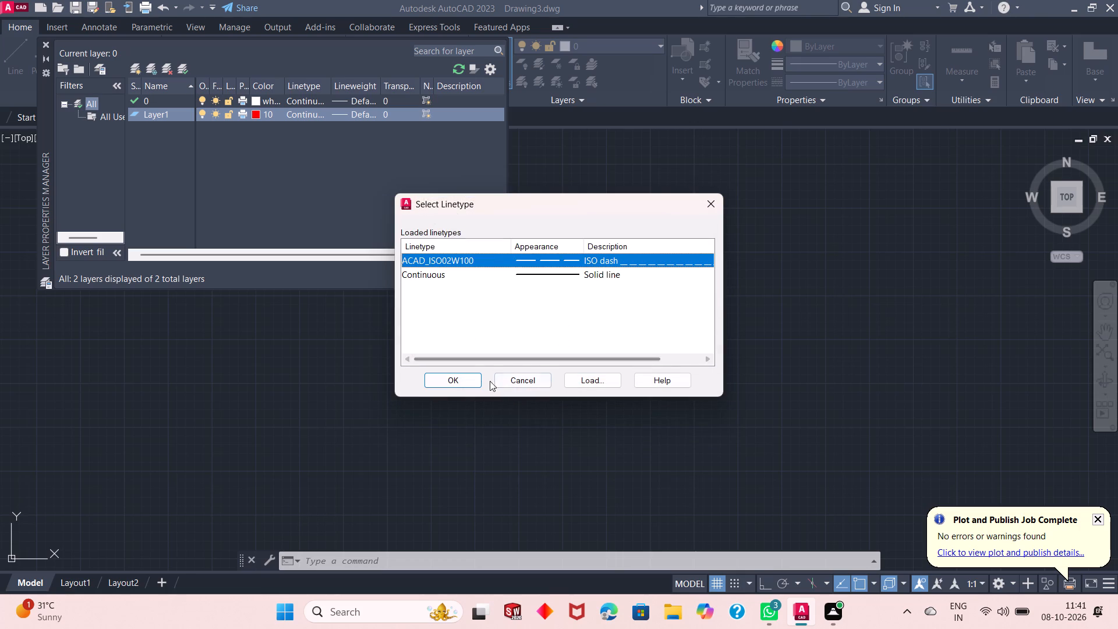
left_click(470, 379)
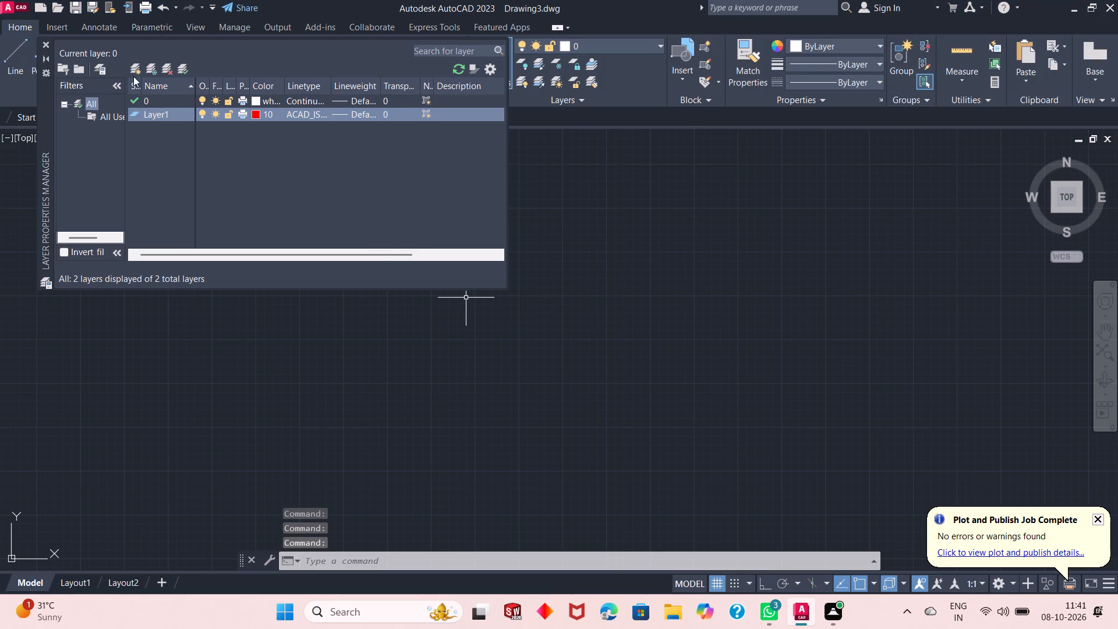
Create a second new layer with colour 120 and the Continuous linetype, and make it the current layer.
left_click(133, 68)
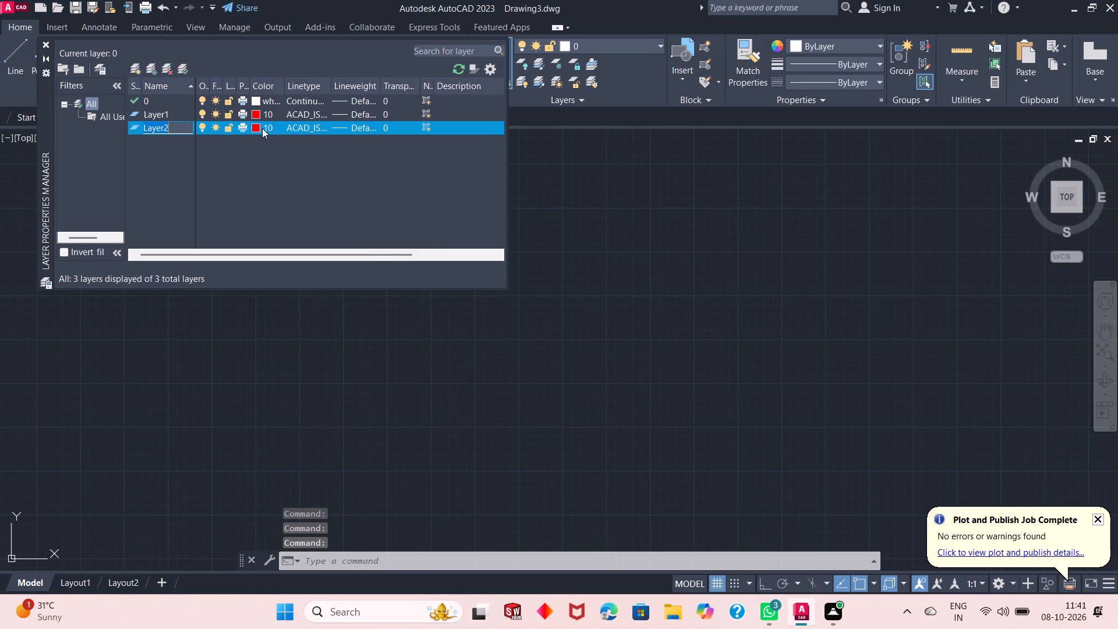
left_click(261, 126)
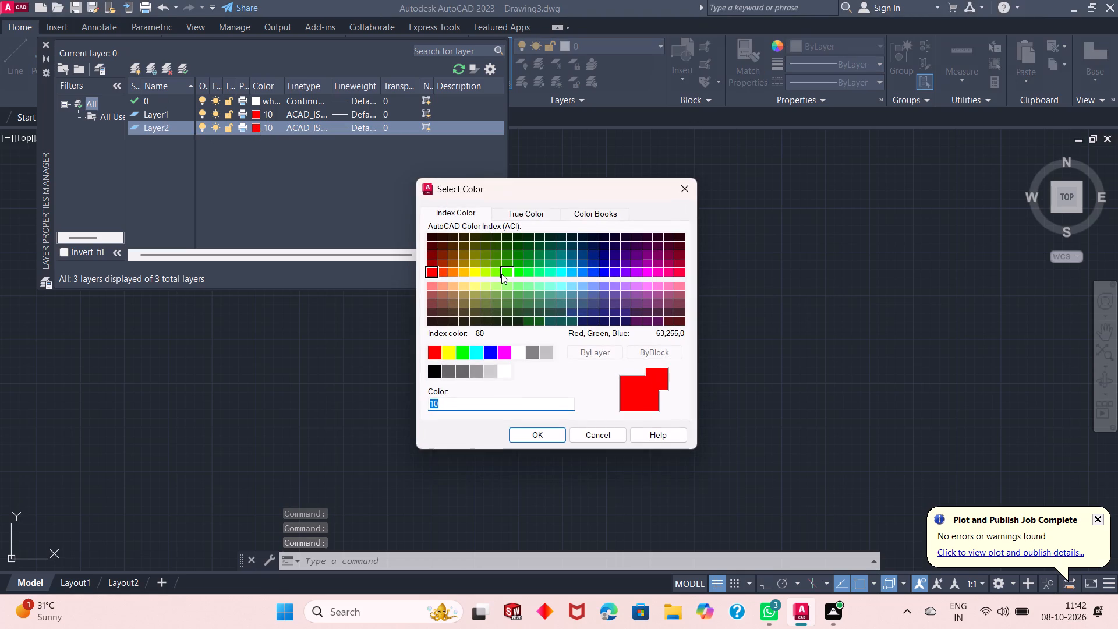
left_click(480, 348)
left_click(549, 271)
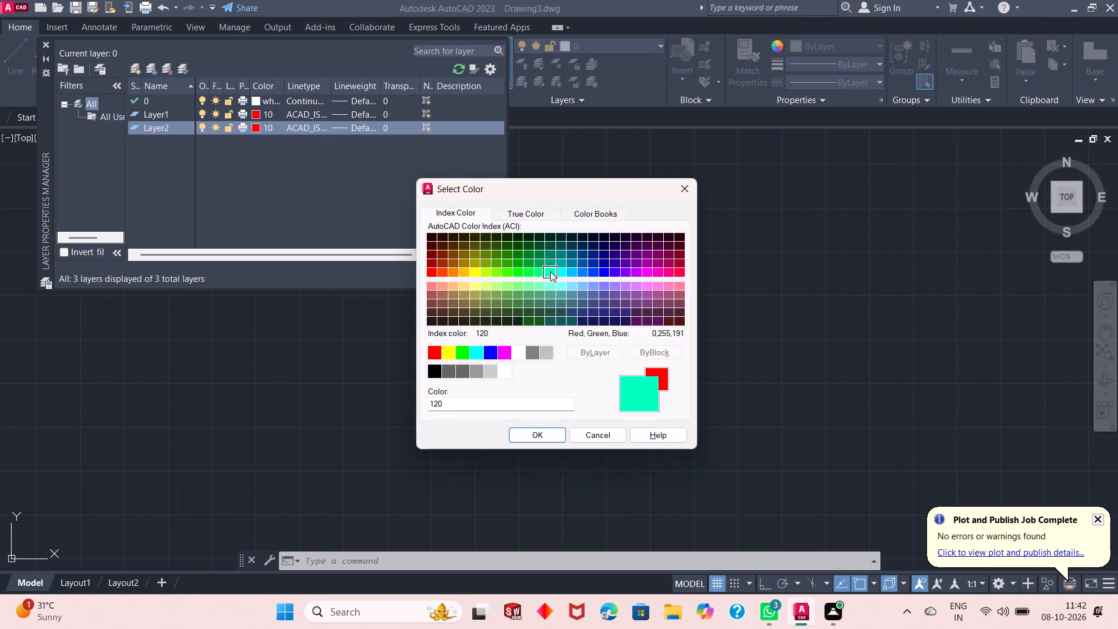
left_click(550, 439)
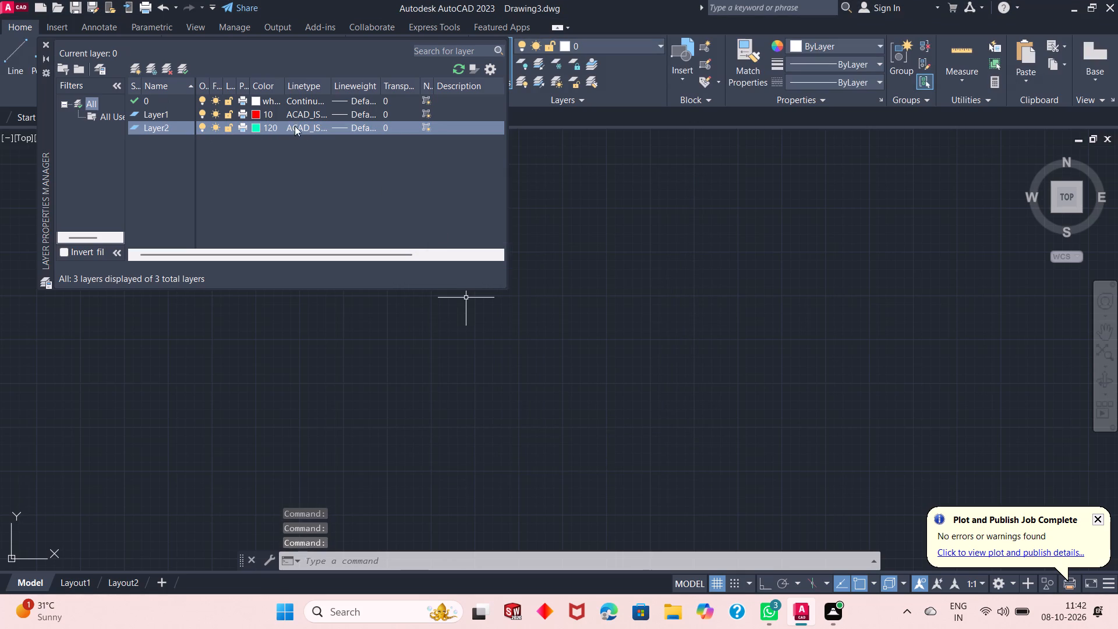
left_click(304, 131)
left_click_drag(539, 274, 544, 274)
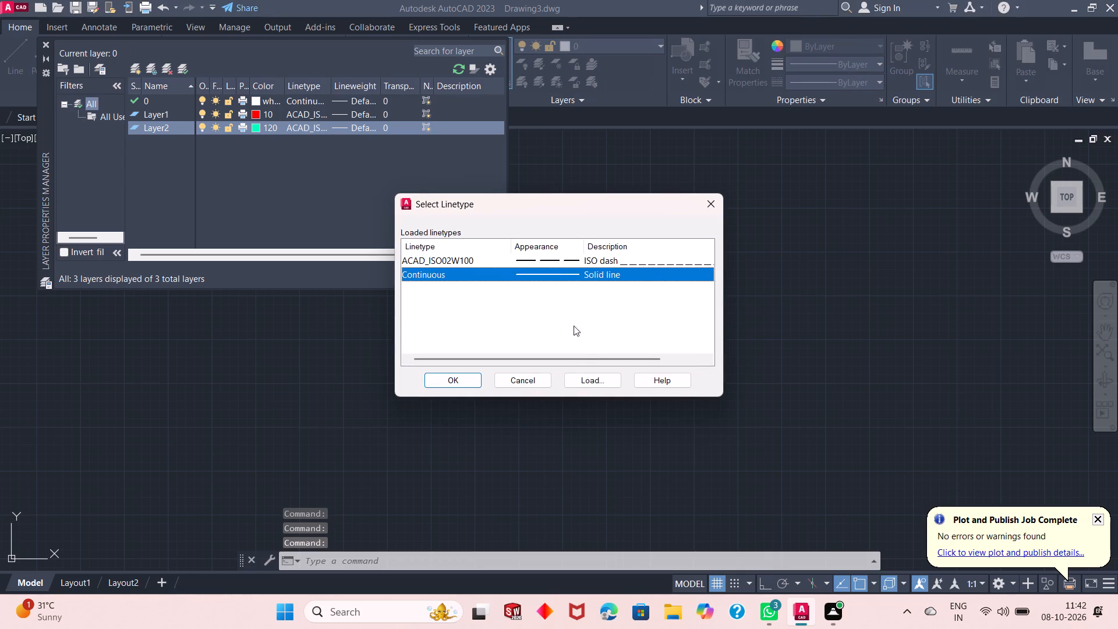
left_click(468, 382)
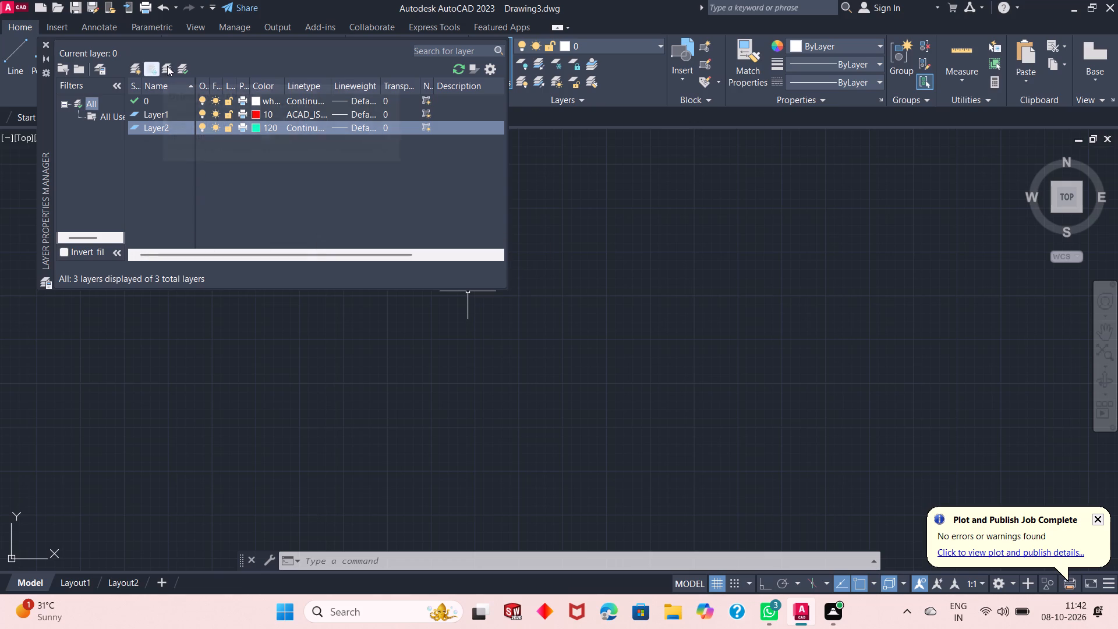
left_click(183, 72)
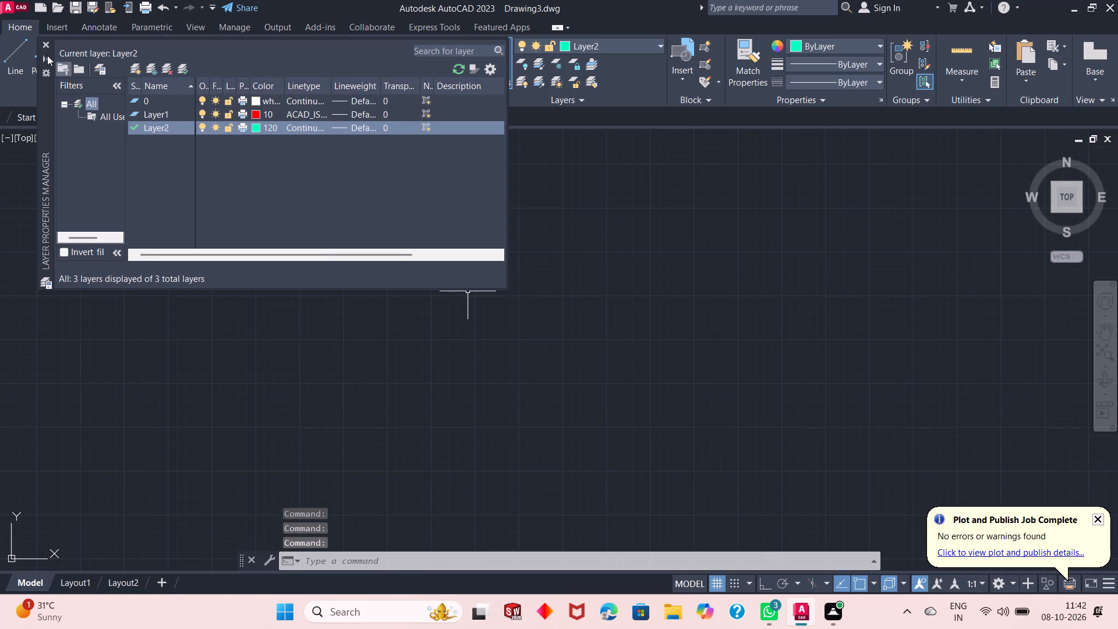
left_click(45, 42)
Make layer 0 the current layer.
left_click(636, 48)
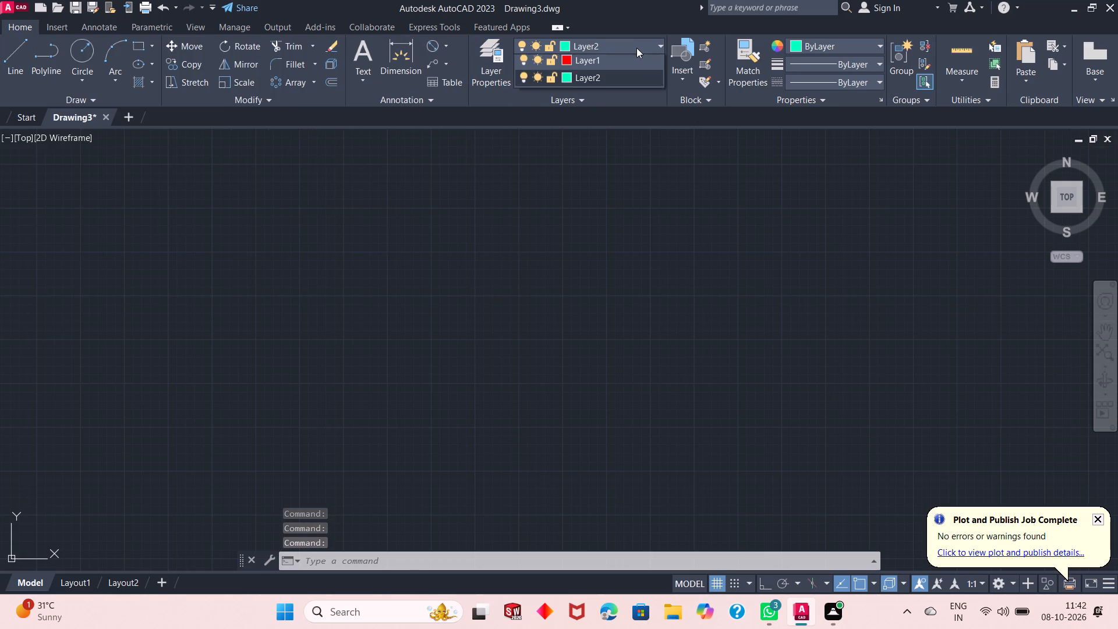
left_click(625, 69)
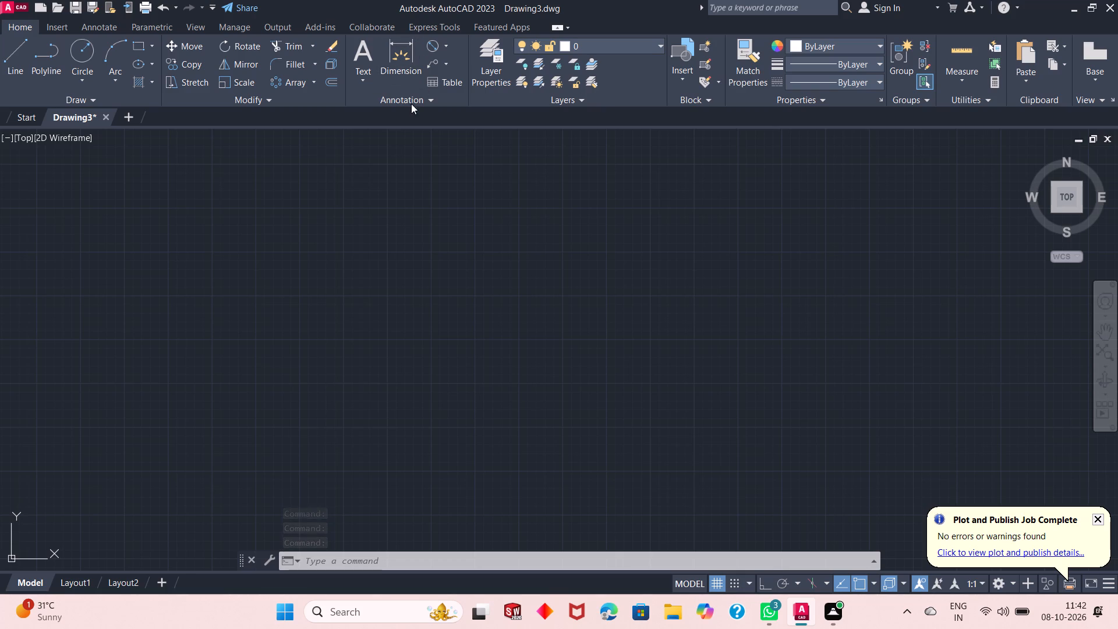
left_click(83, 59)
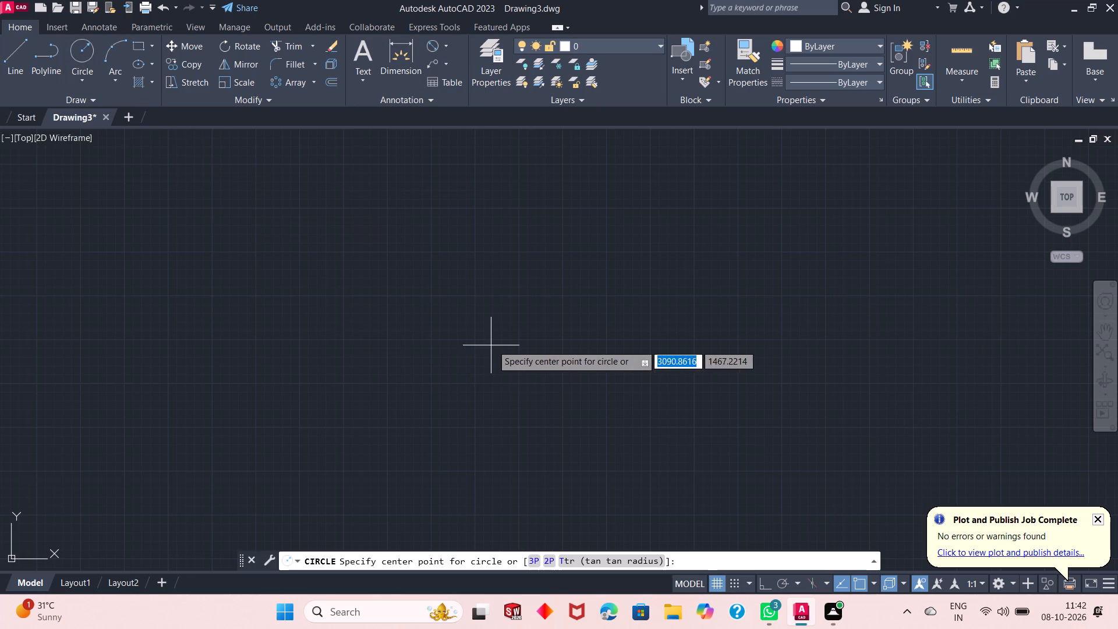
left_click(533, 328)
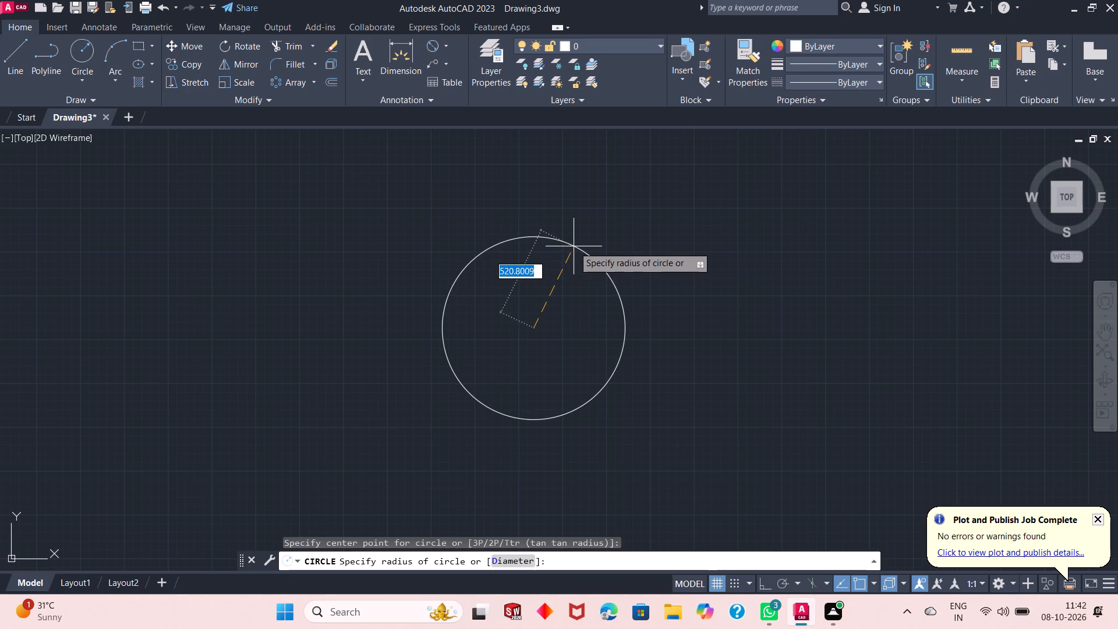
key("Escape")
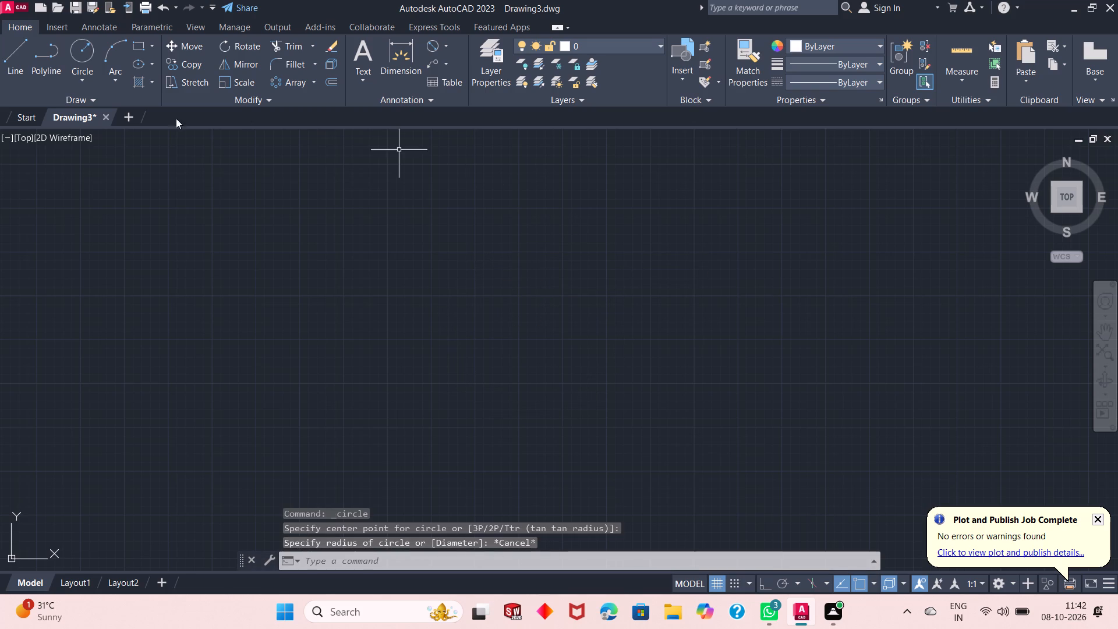
Draw a circle of diameter 219 by centre and diameter in the middle of the drawing area.
left_click(81, 80)
left_click(107, 136)
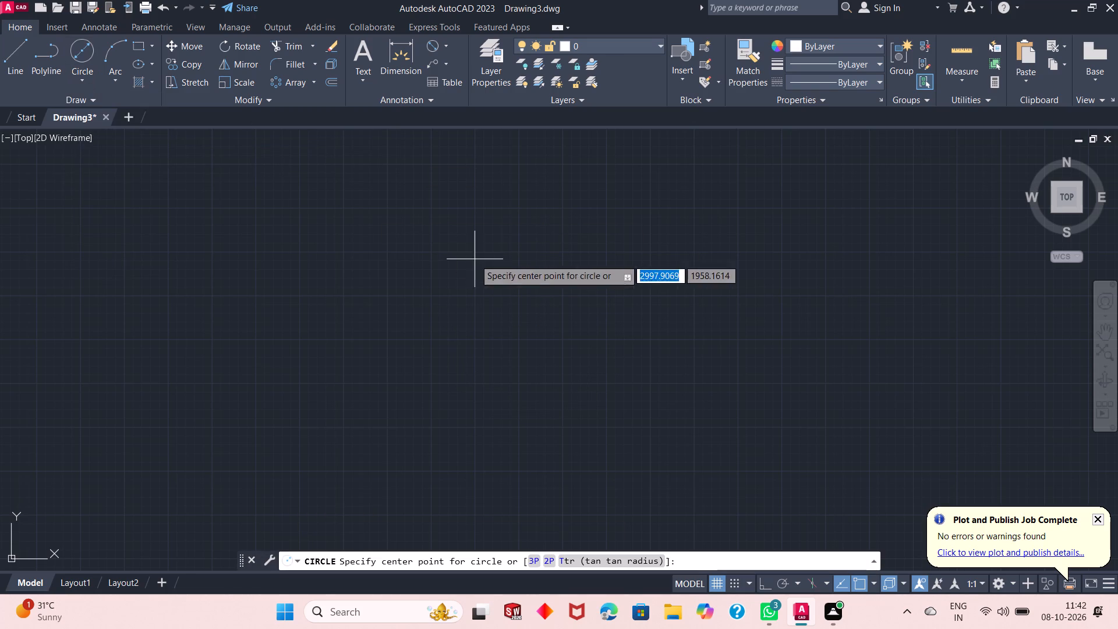
left_click(516, 318)
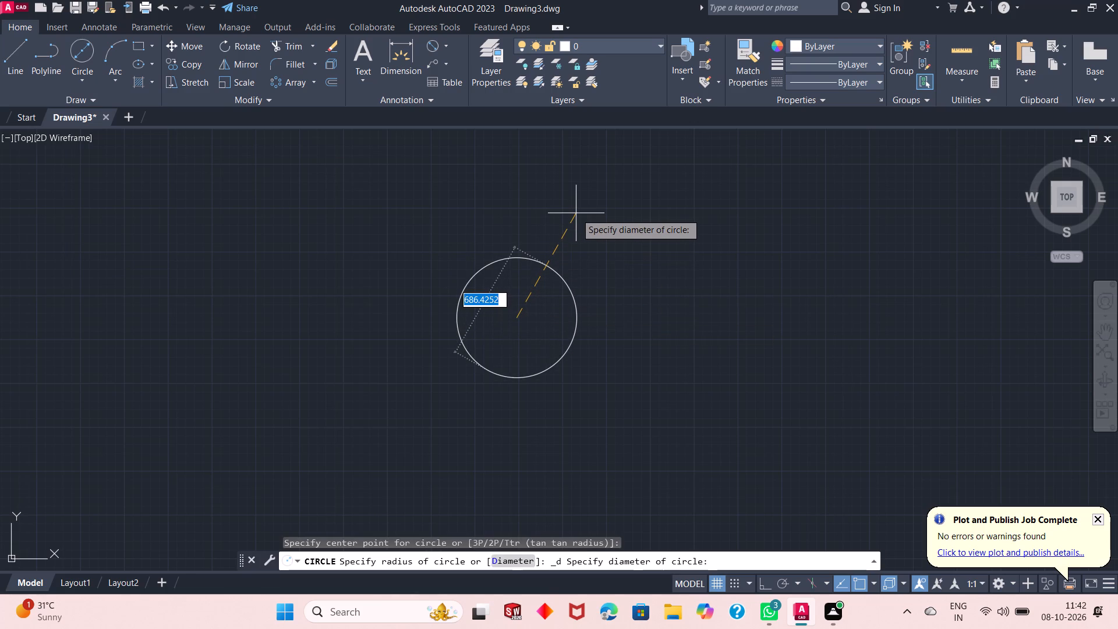
type("219")
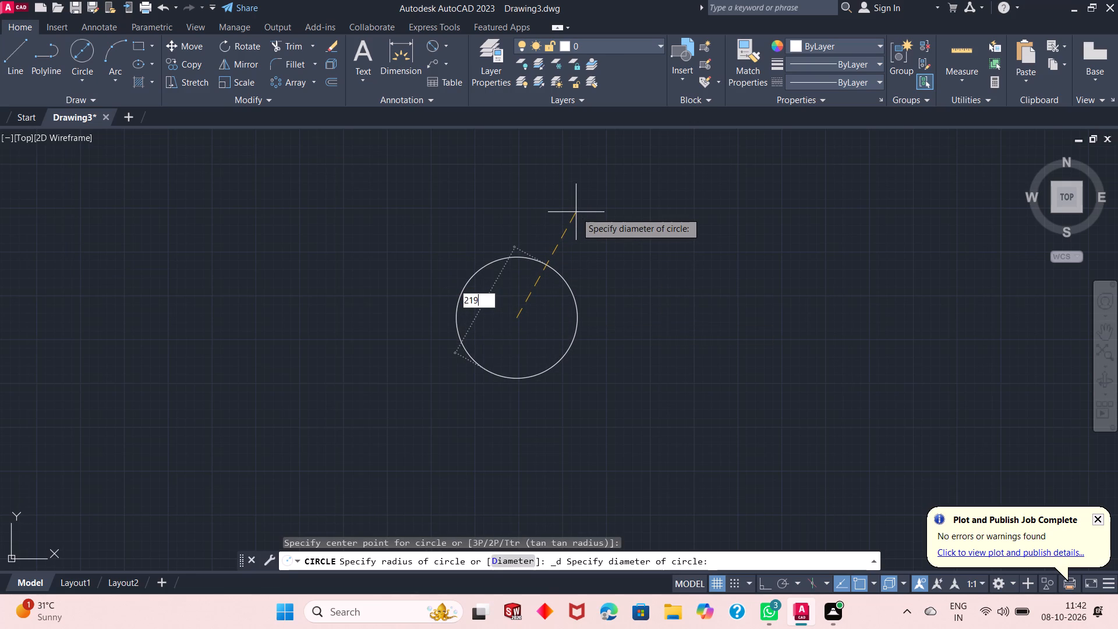
key("Return")
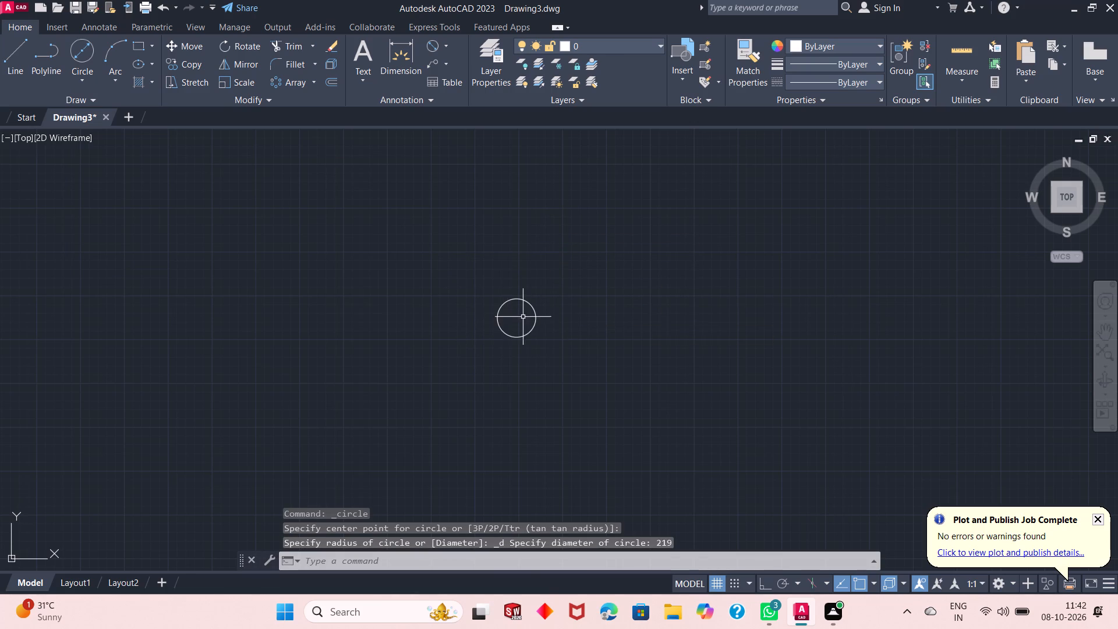
Draw a circle of radius 30 centred on the top quadrant of the 219 diameter circle.
scroll(523, 317, "up", 3)
scroll(493, 359, "down", 1)
scroll(494, 323, "up", 1)
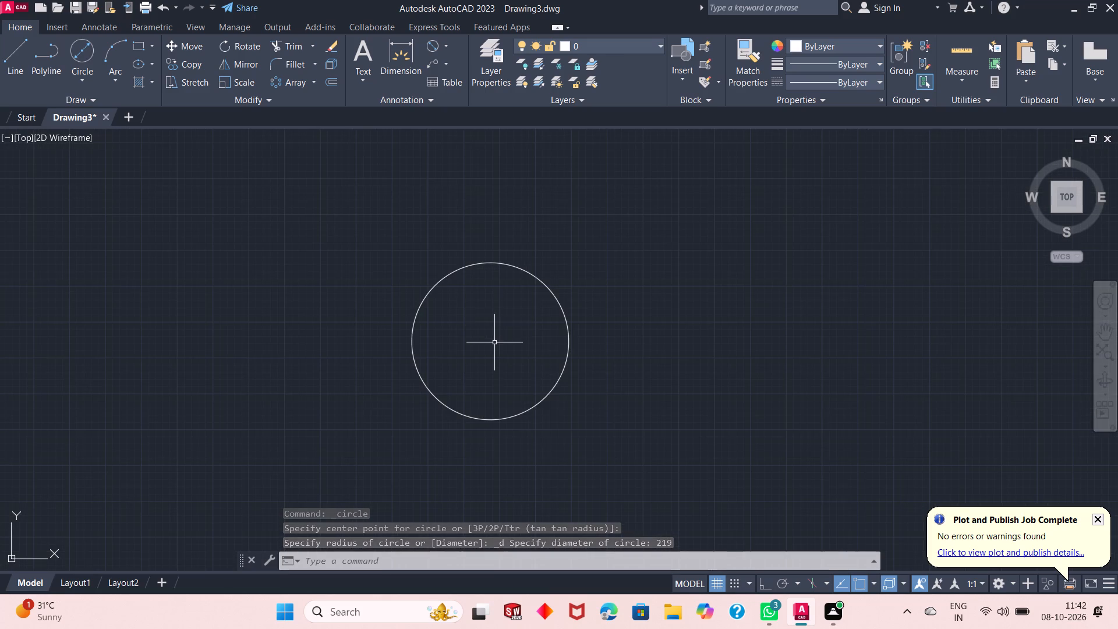
scroll(494, 342, "up", 1)
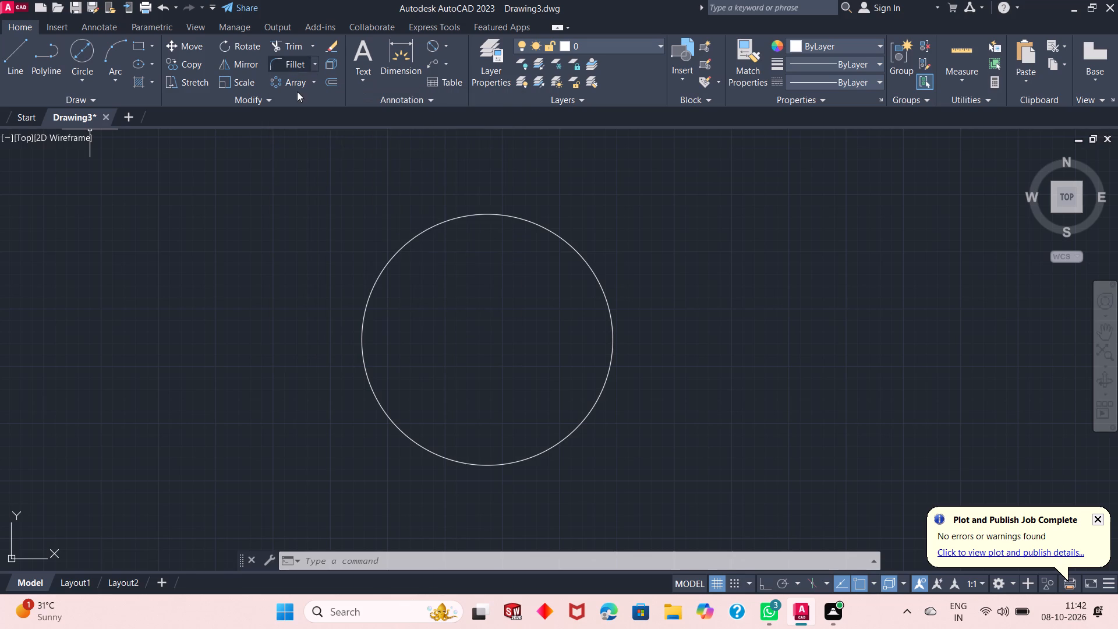
left_click(97, 84)
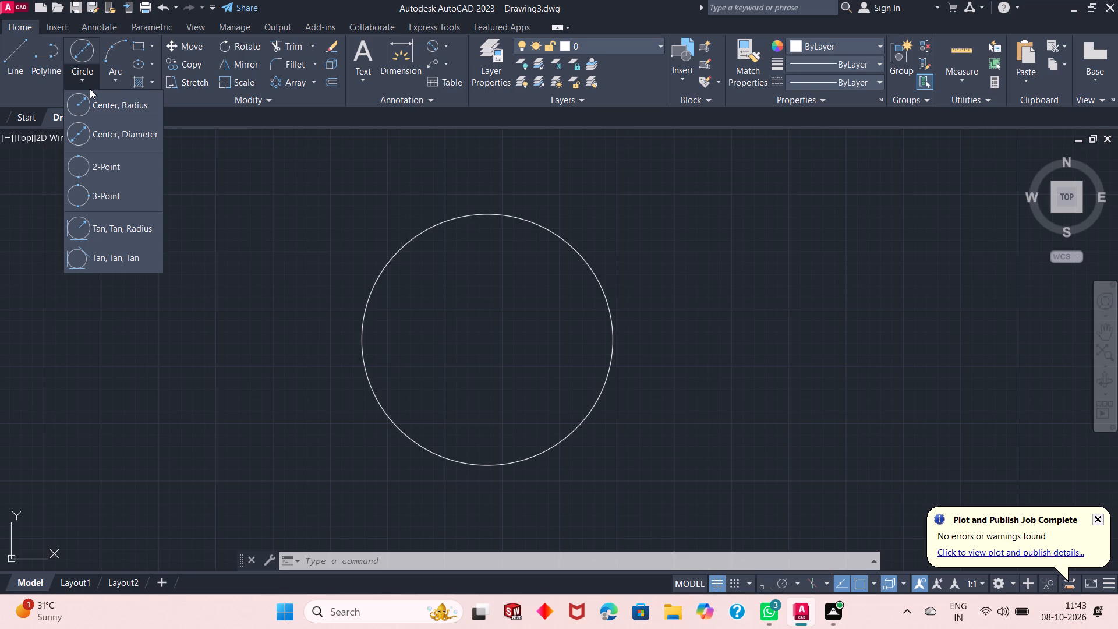
left_click(85, 65)
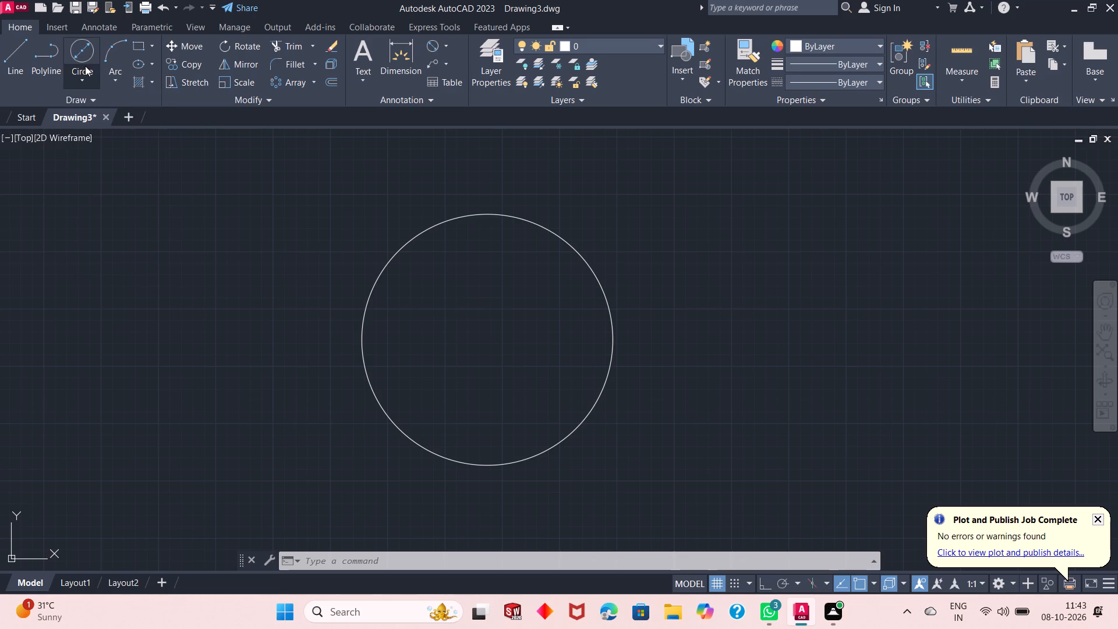
left_click(86, 68)
left_click(98, 105)
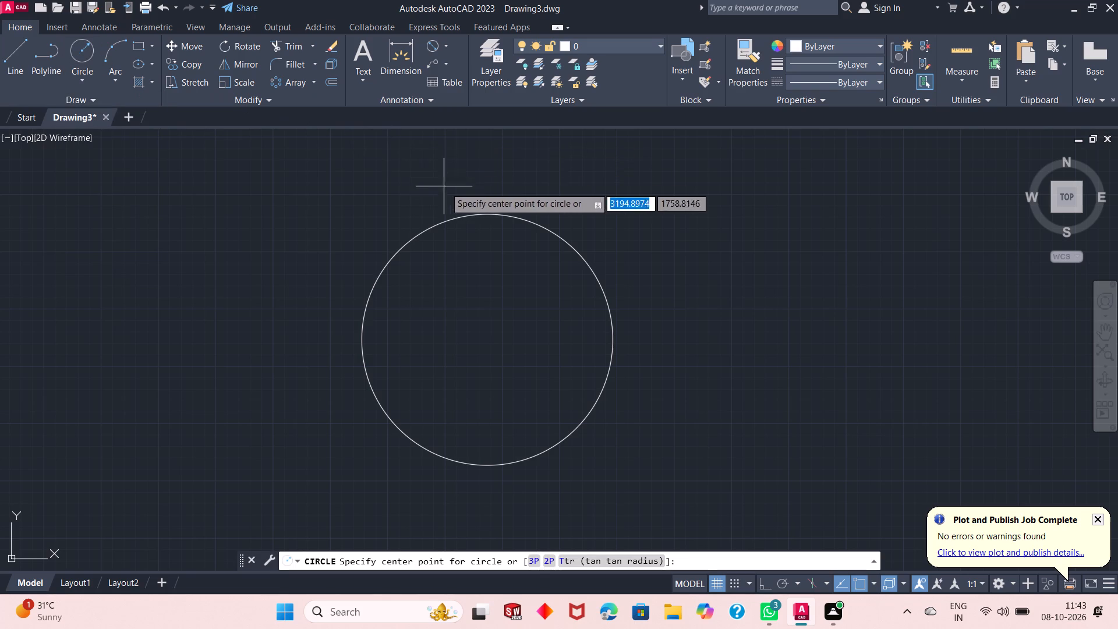
left_click(491, 217)
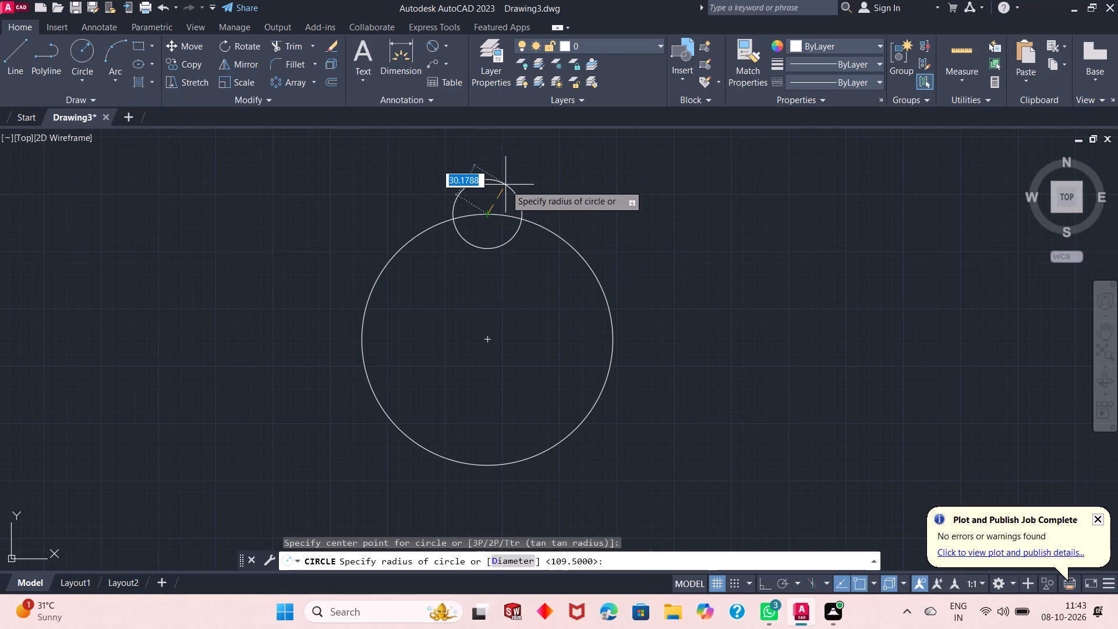
type("30")
key("Return")
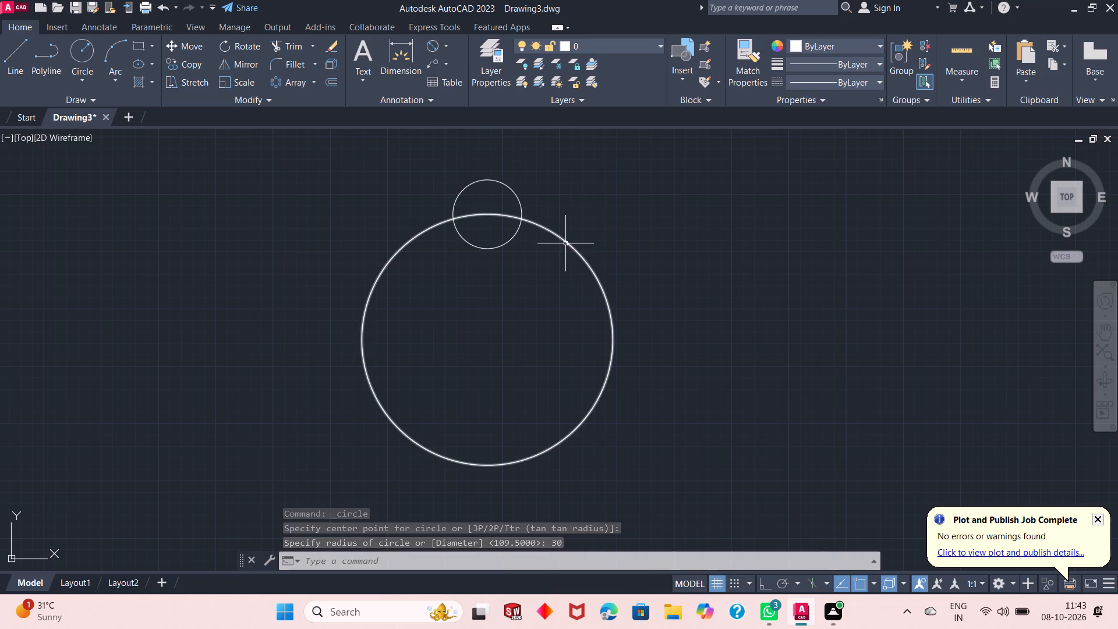
Draw a circle of radius 19 at the centre of the 219 diameter circle.
left_click(83, 56)
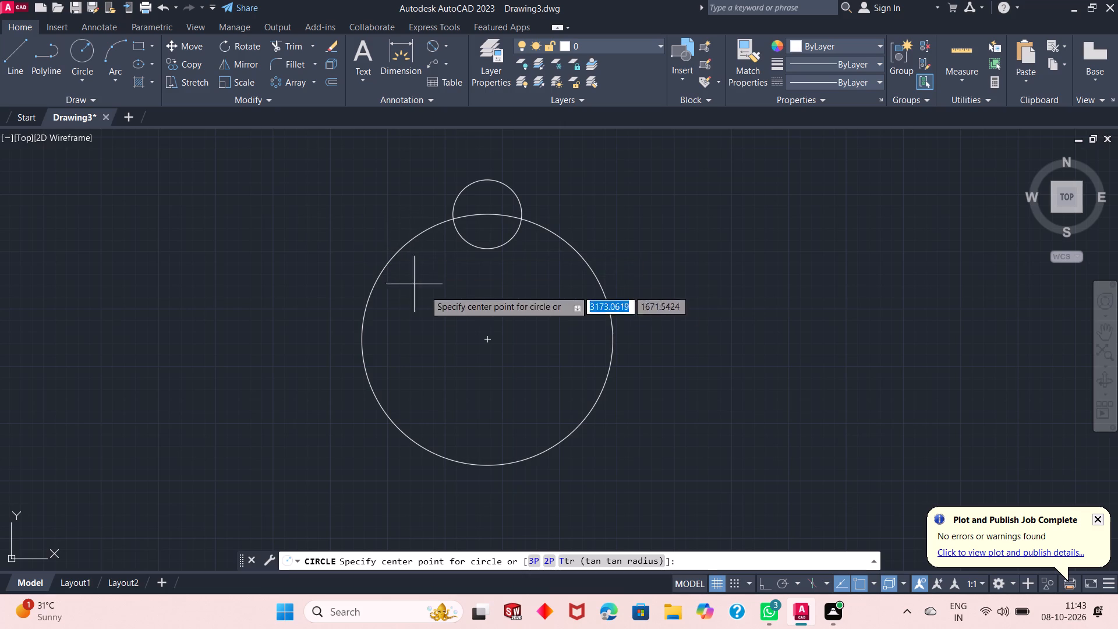
left_click(491, 340)
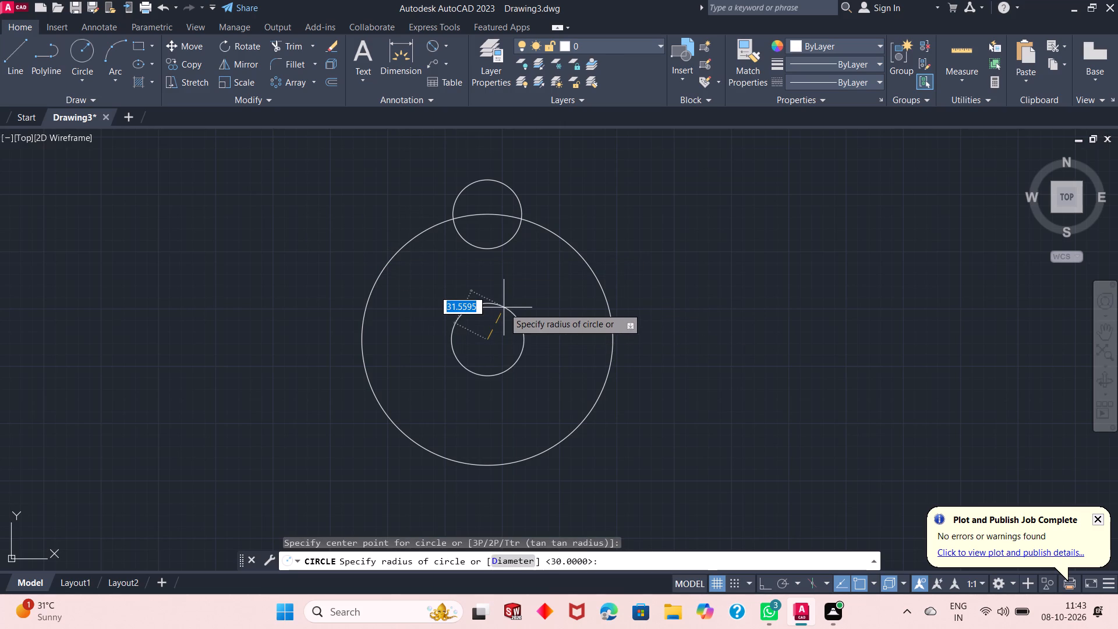
type("19")
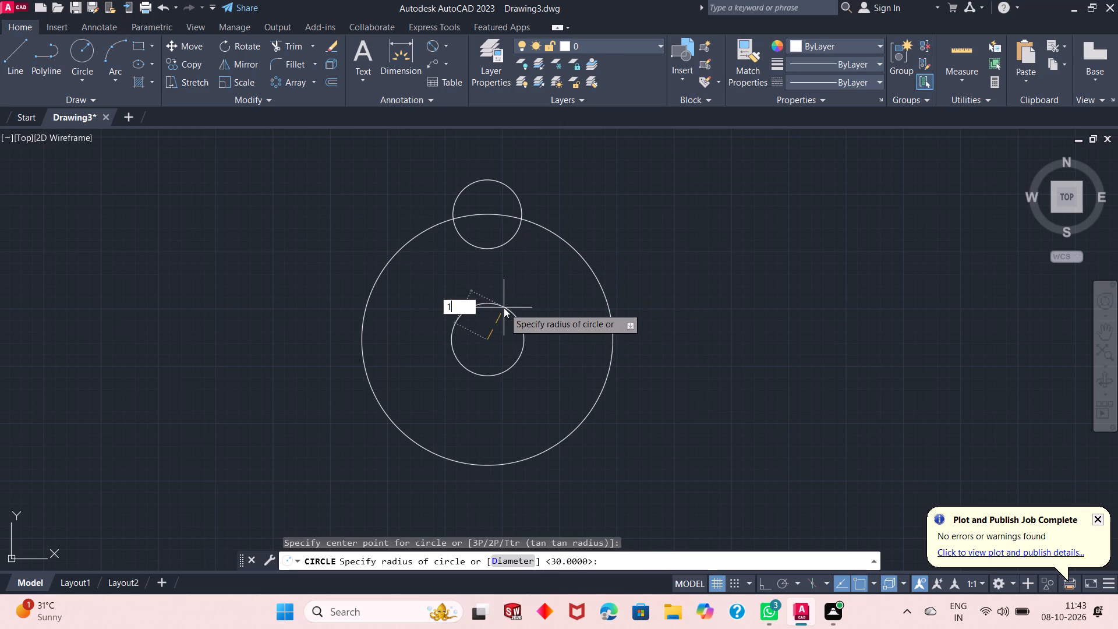
key("Return")
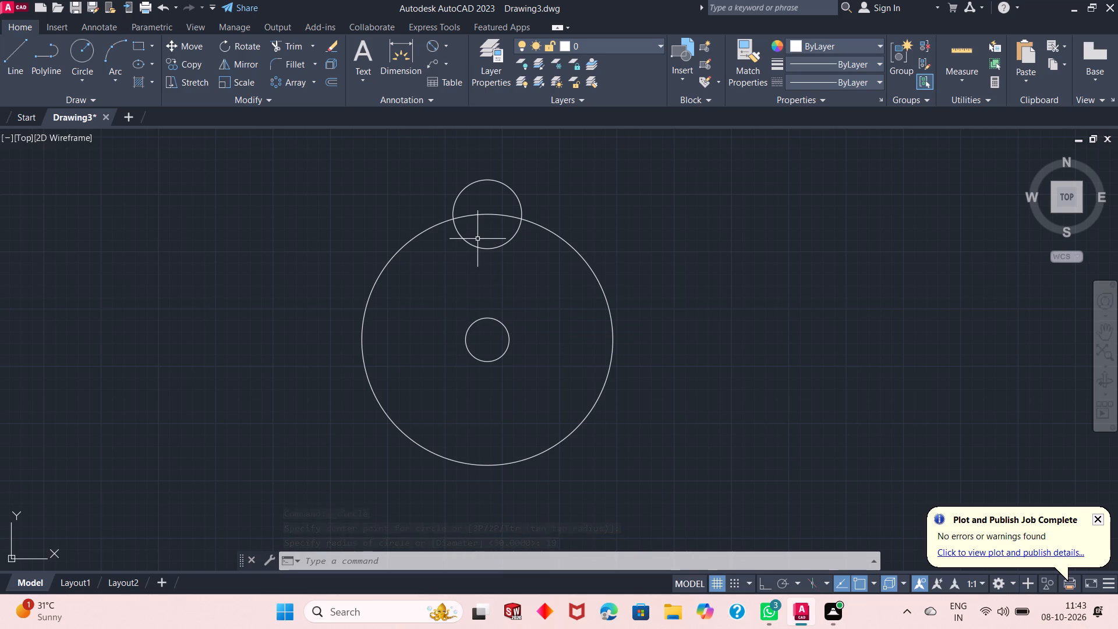
Draw a circle of radius 20 concentric with the radius 30 circle at the top of the large circle.
left_click(82, 56)
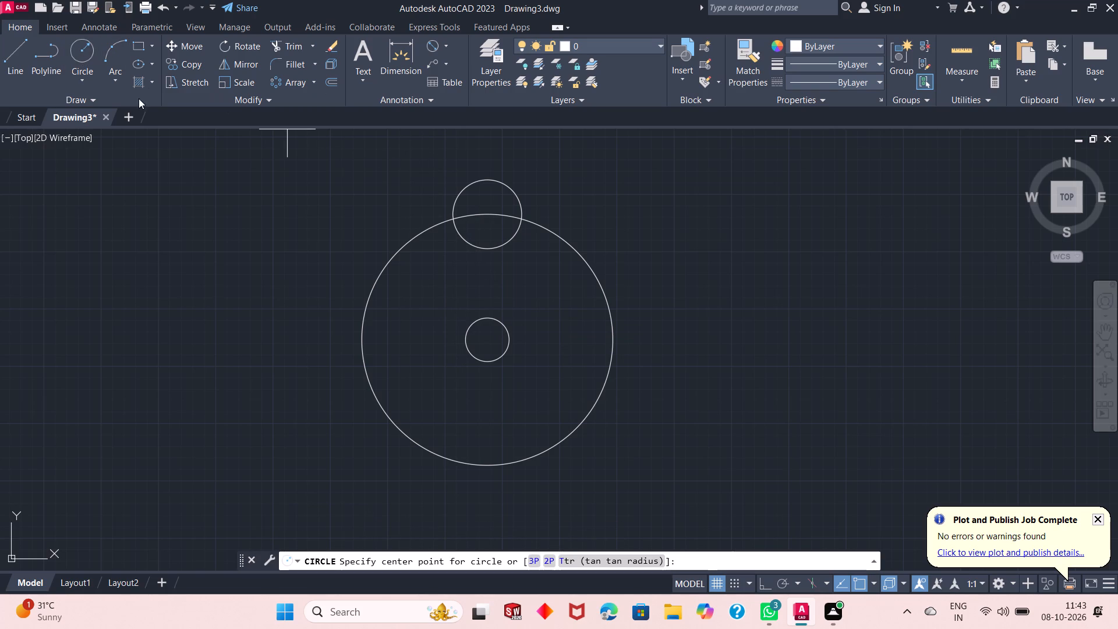
left_click(484, 216)
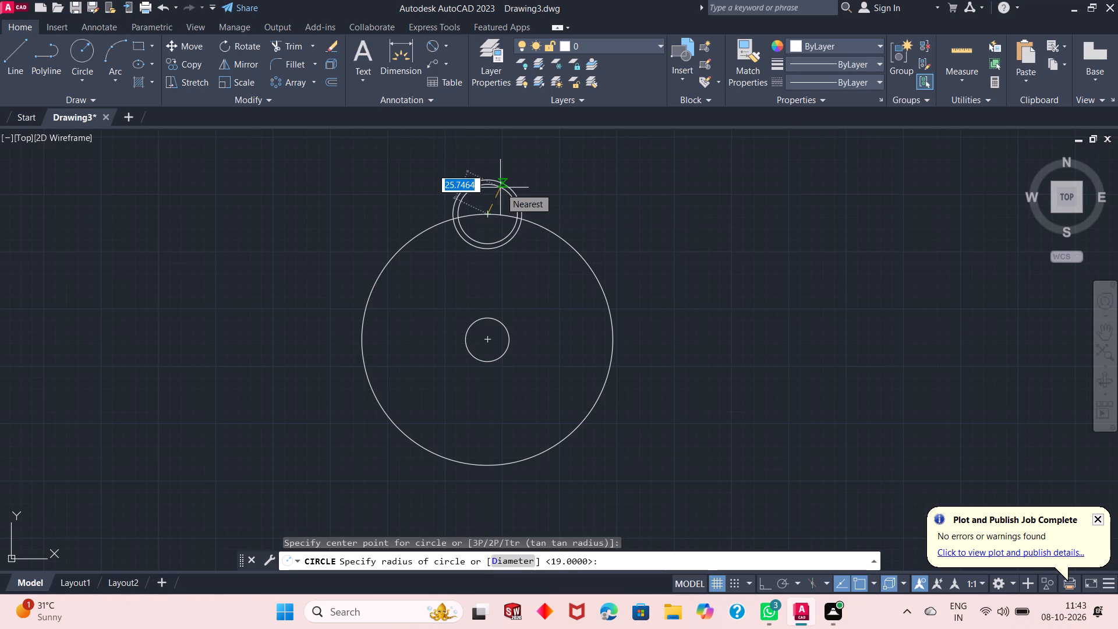
type("20")
key("Return")
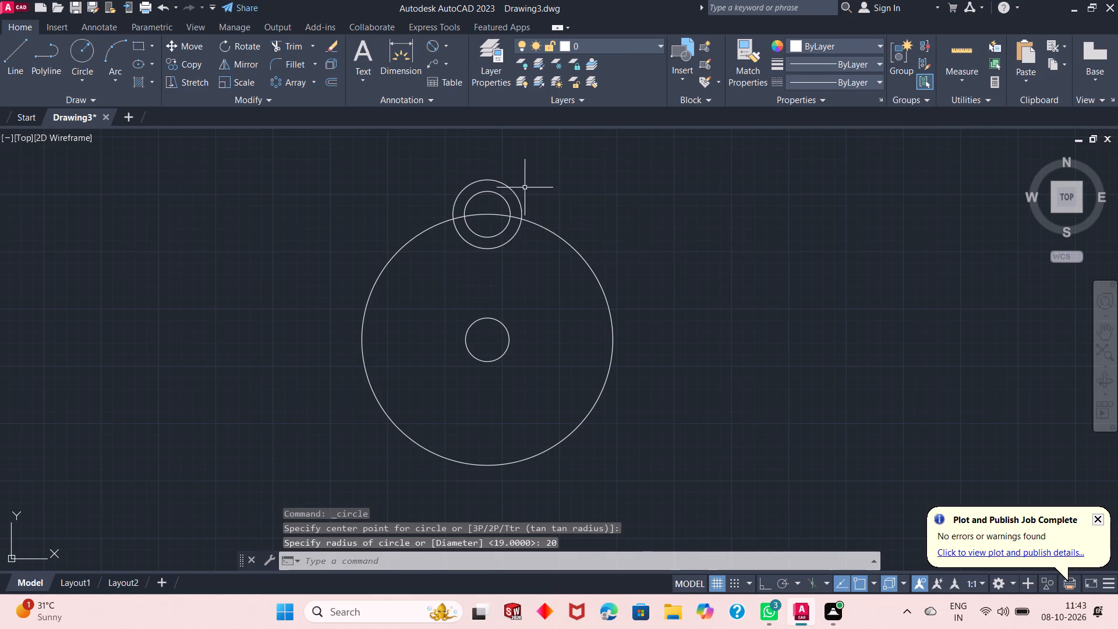
Polar array the radius 20 and radius 30 circles around the large circle's centre, with 6 items filling 360 degrees.
scroll(519, 337, "down", 1)
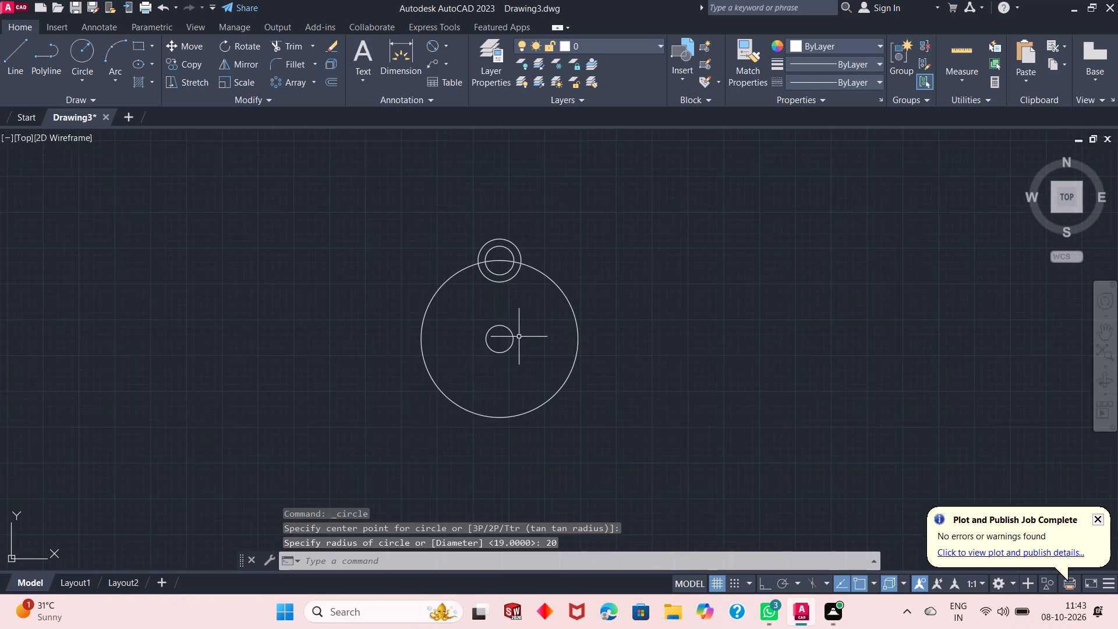
scroll(508, 336, "up", 1)
left_click(492, 235)
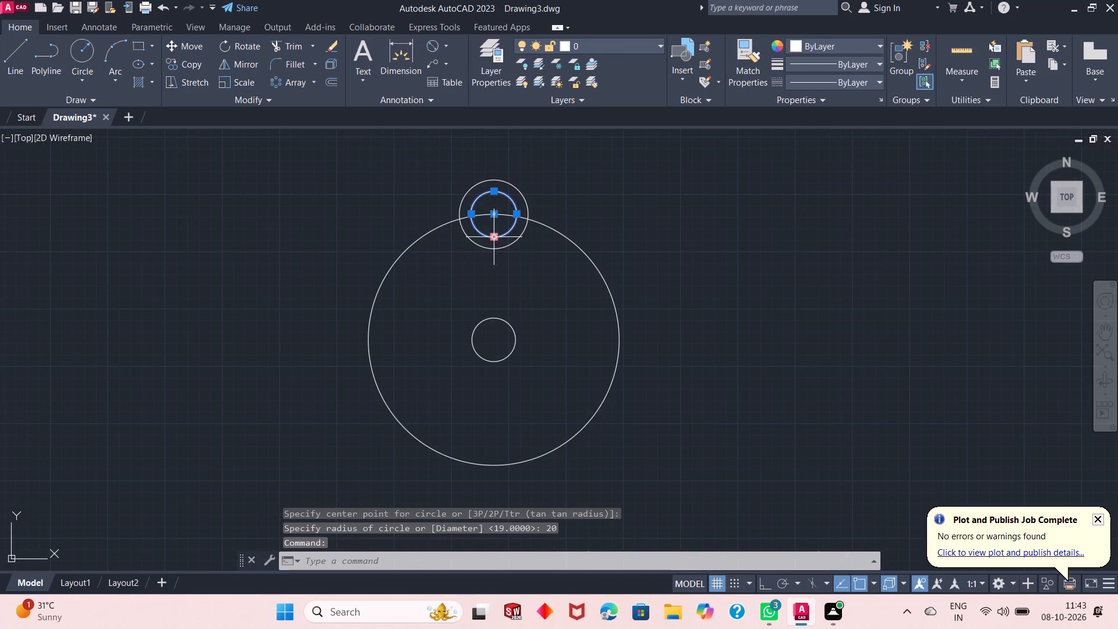
left_click(496, 248)
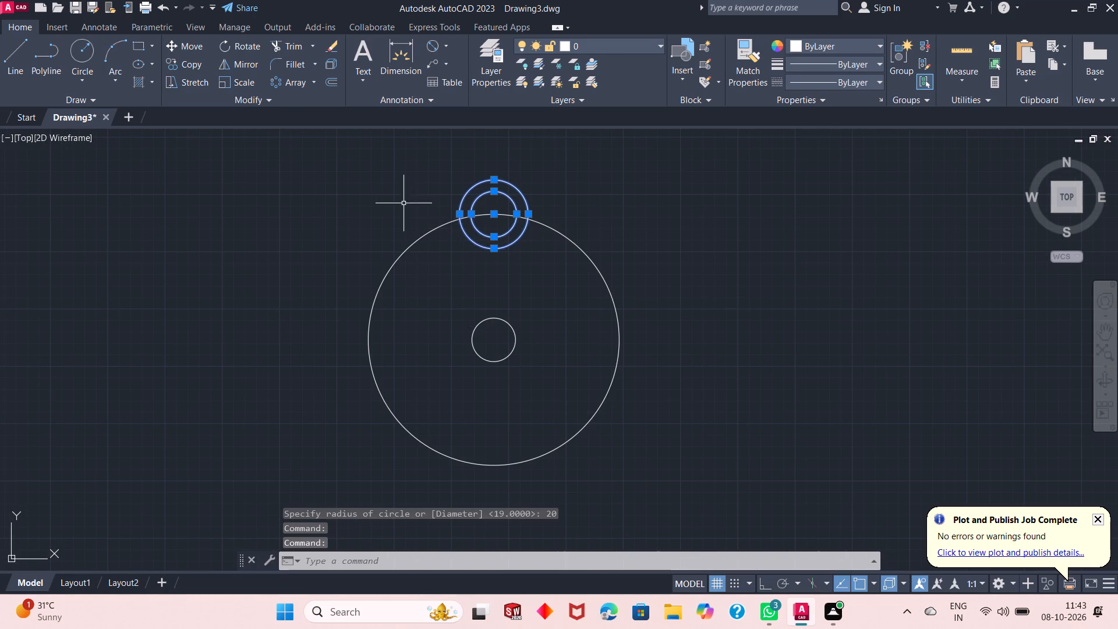
left_click(285, 86)
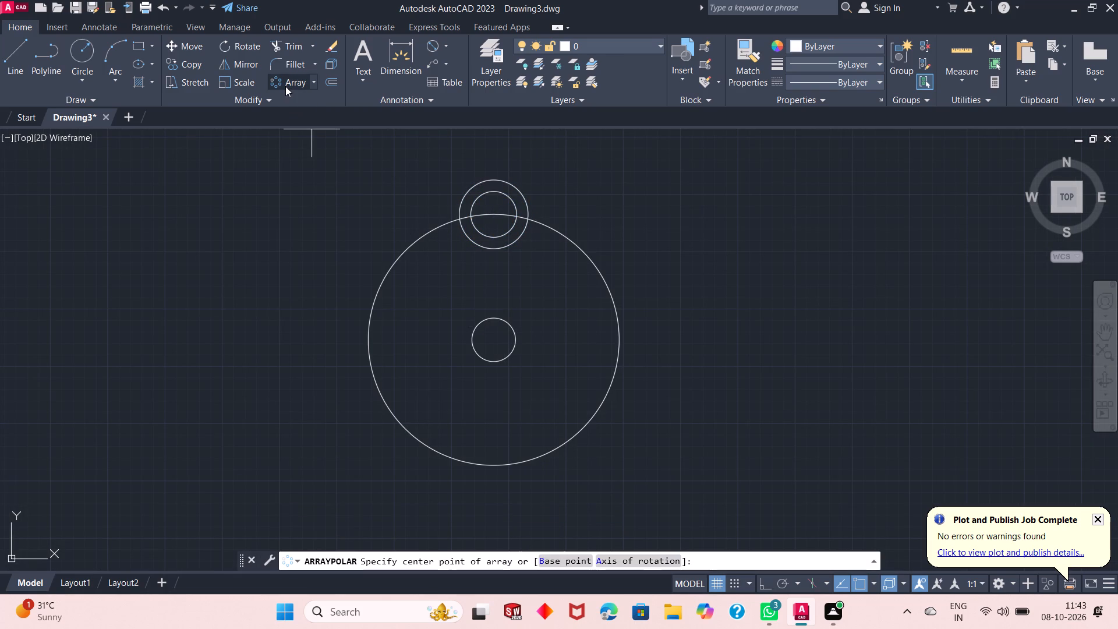
left_click(495, 337)
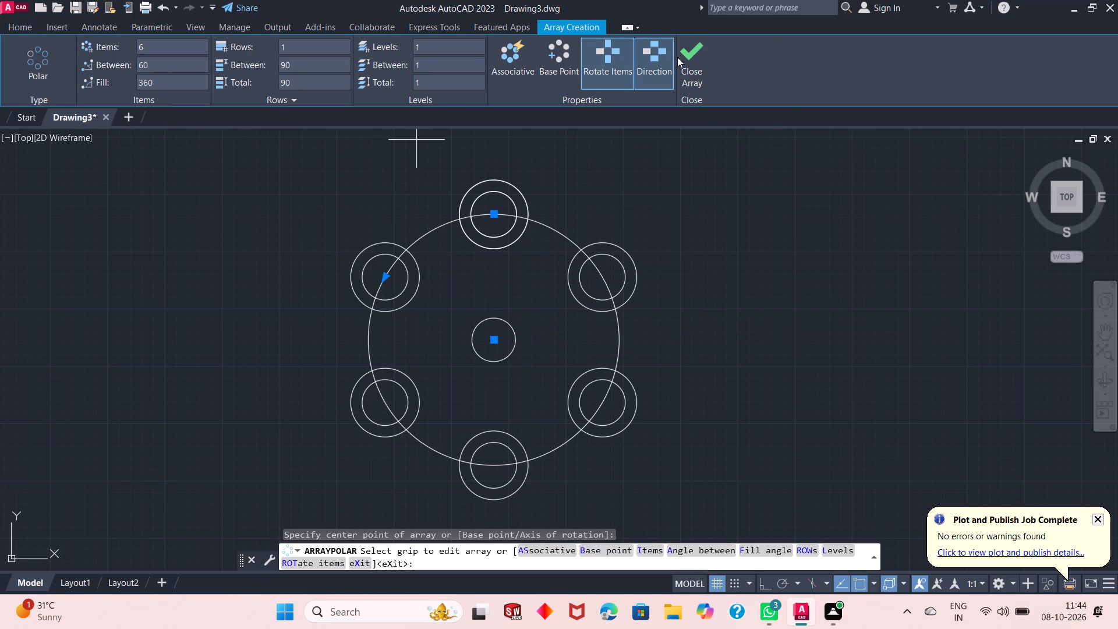
left_click(687, 69)
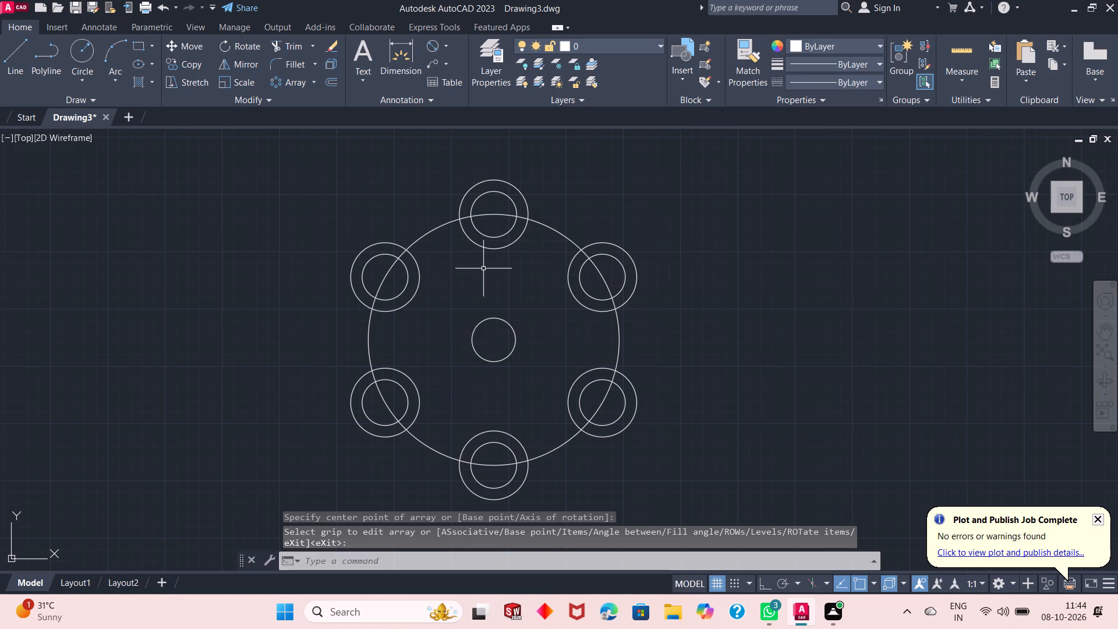
Trim away the 219 diameter circle's arcs inside the top, upper-right and lower-right radius 30 circles, including across their radius 20 circles.
left_click(291, 51)
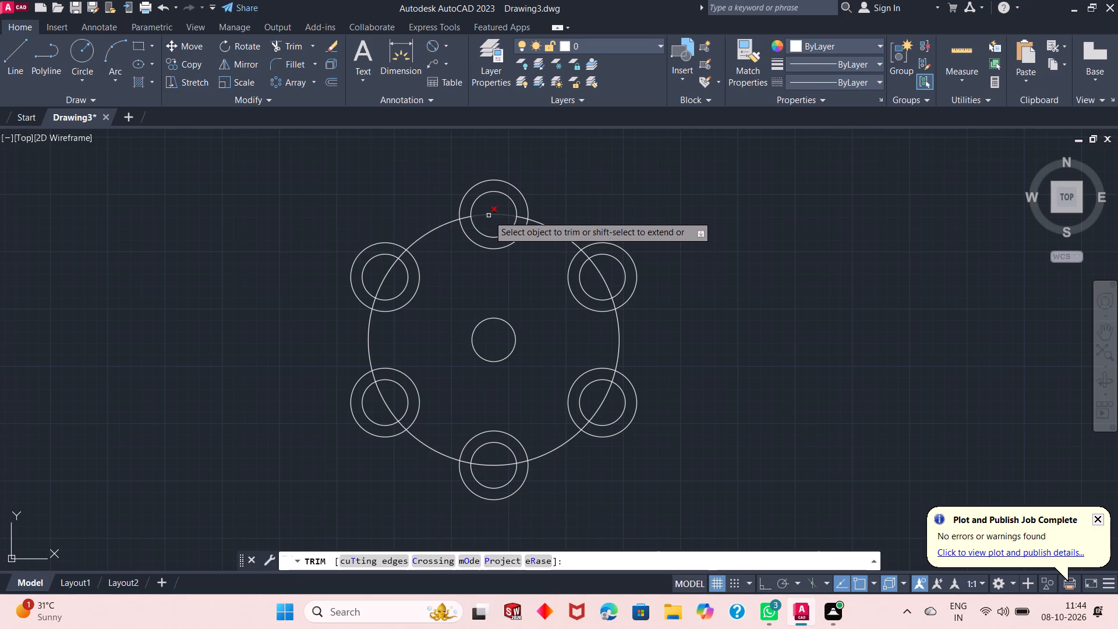
left_click(489, 215)
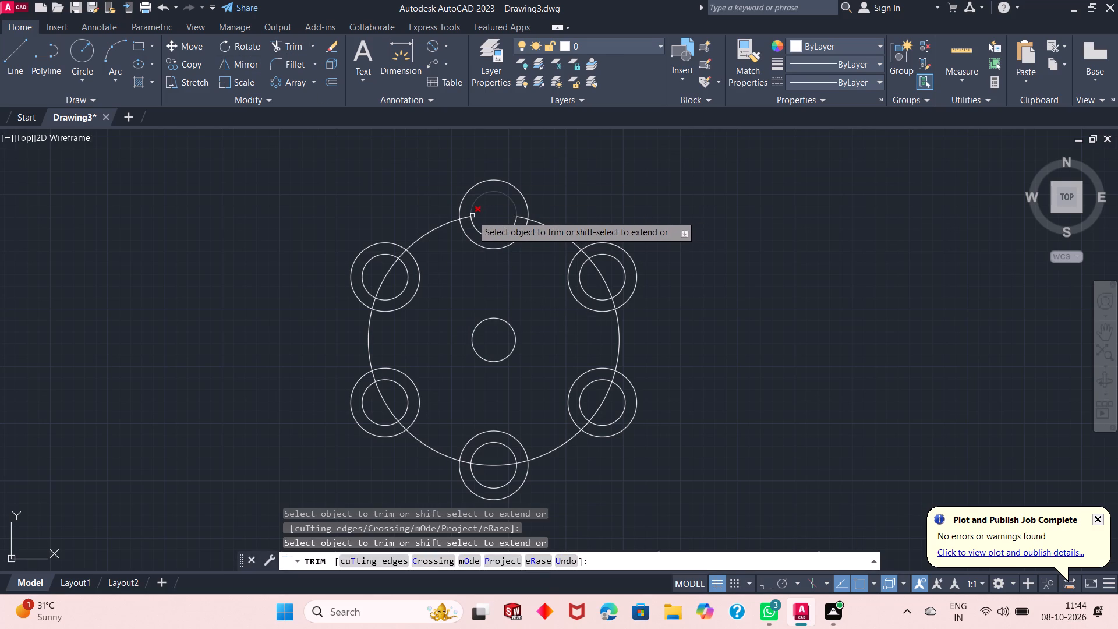
left_click(467, 217)
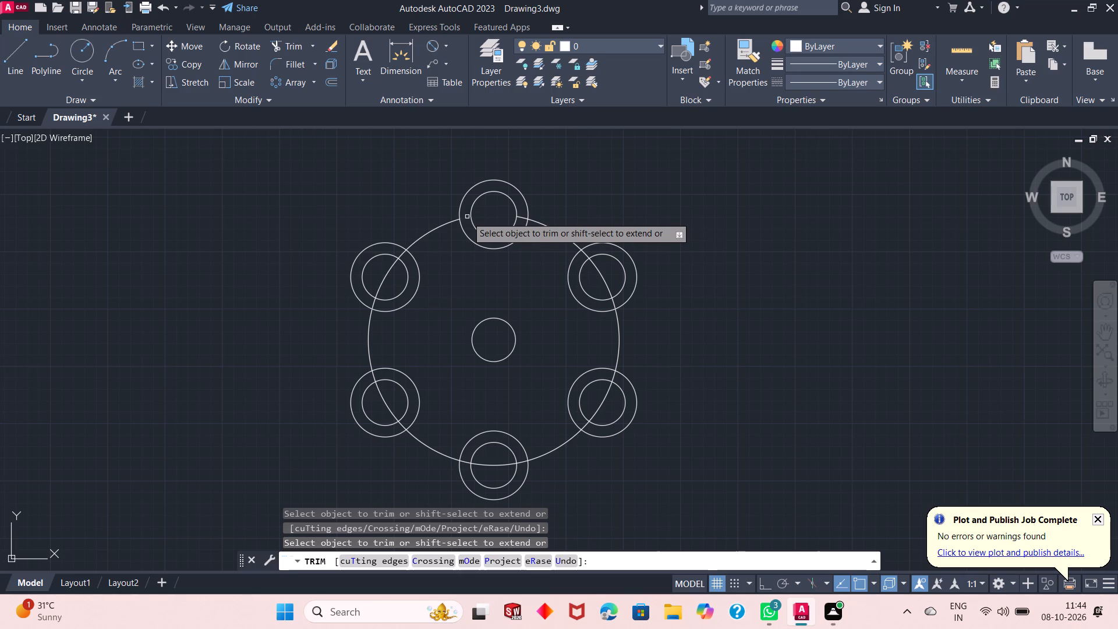
left_click(519, 215)
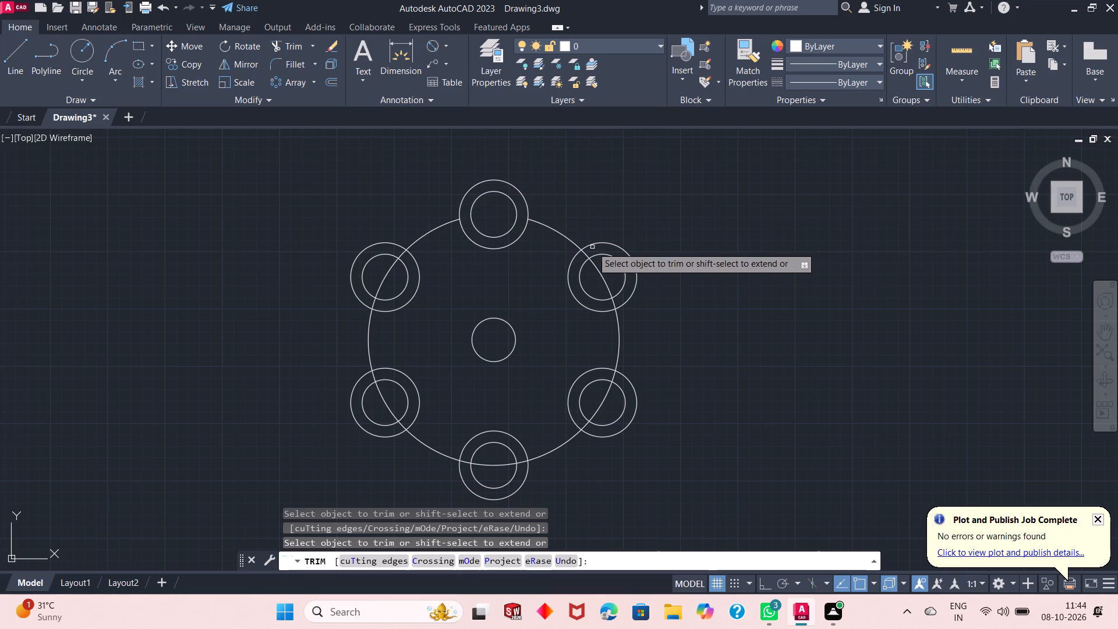
left_click(587, 253)
left_click(597, 270)
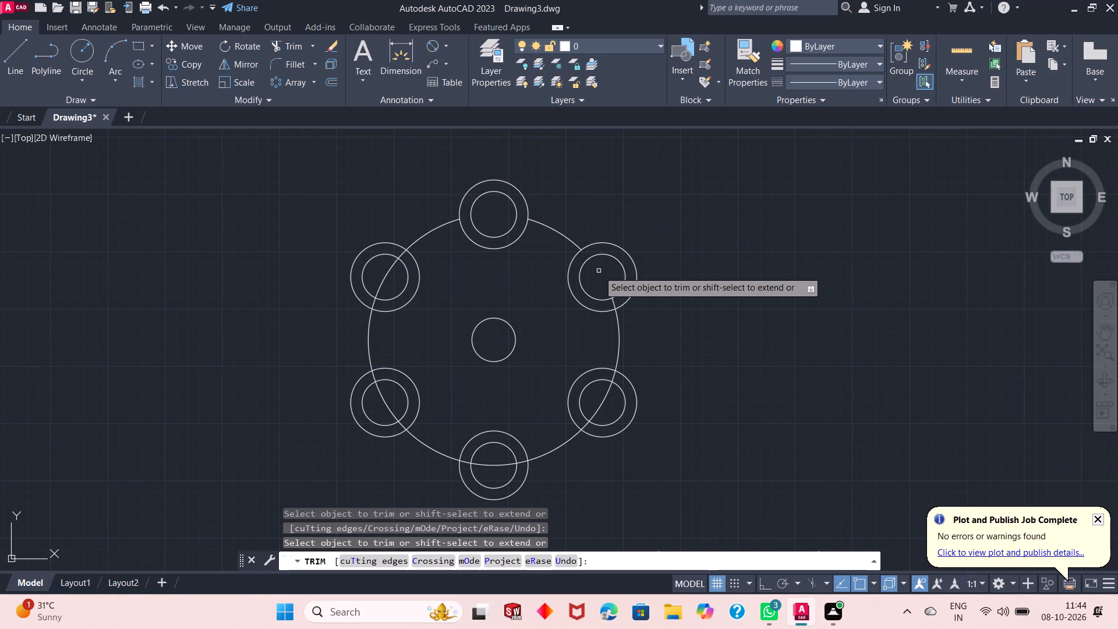
left_click(614, 301)
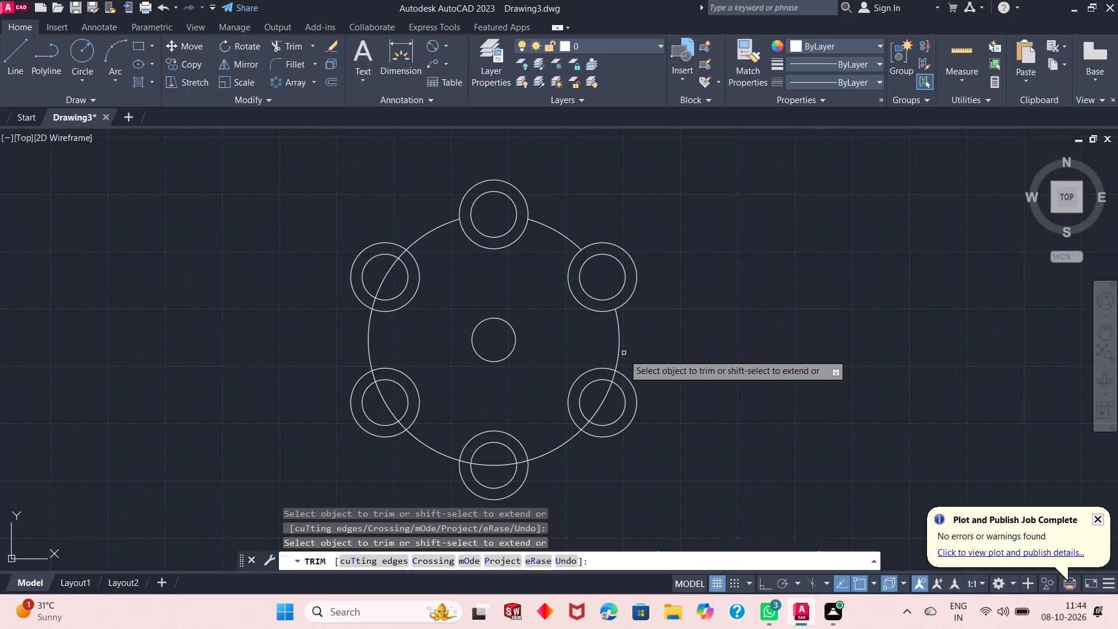
left_click(611, 377)
left_click(608, 391)
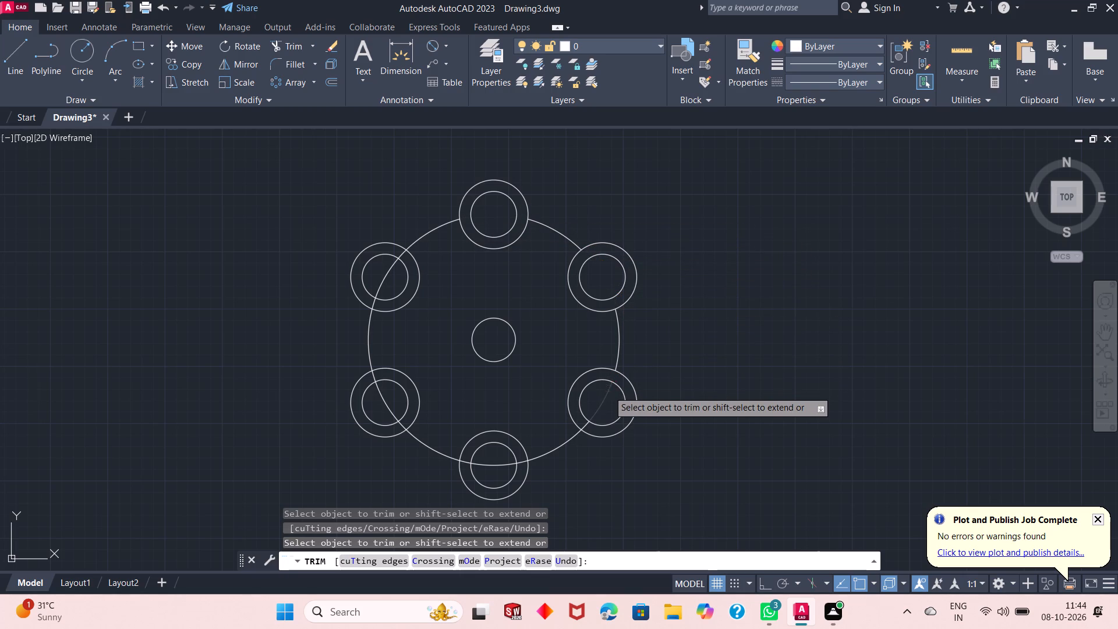
left_click(586, 426)
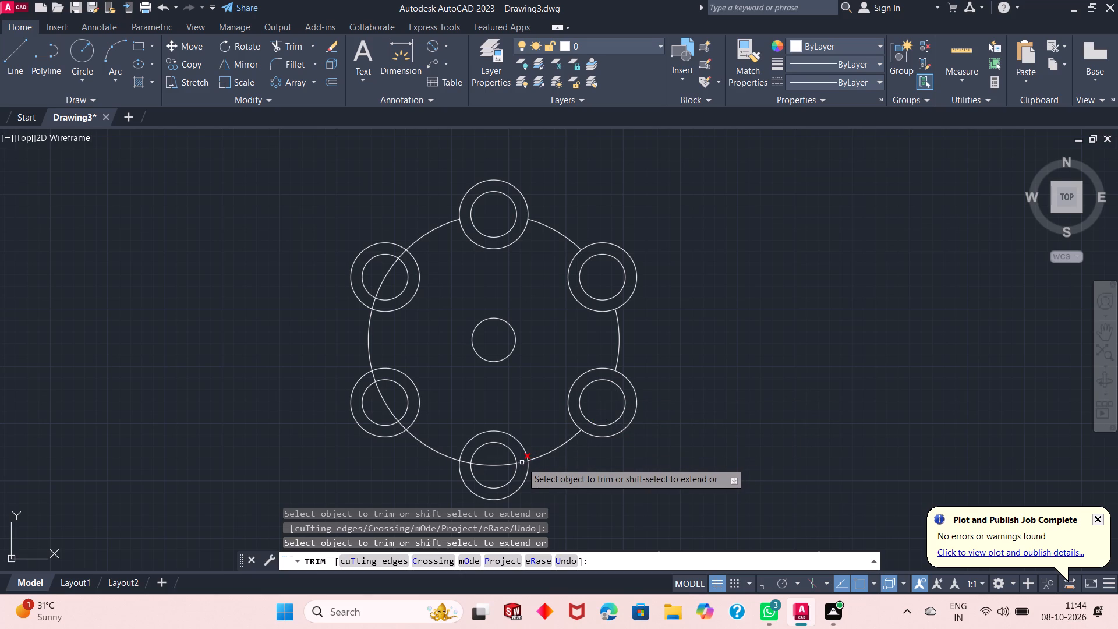
Trim away the 219 diameter circle's arcs inside the bottom, lower-left and upper-left radius 30 circles, including across their radius 20 circles.
left_click(522, 462)
left_click(510, 465)
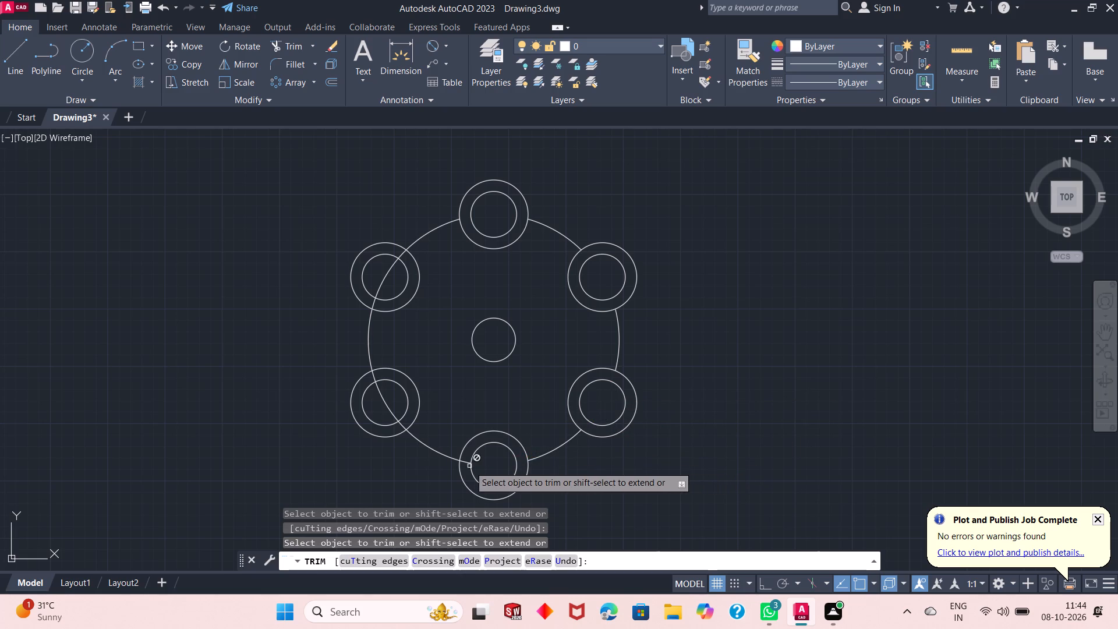
left_click(467, 464)
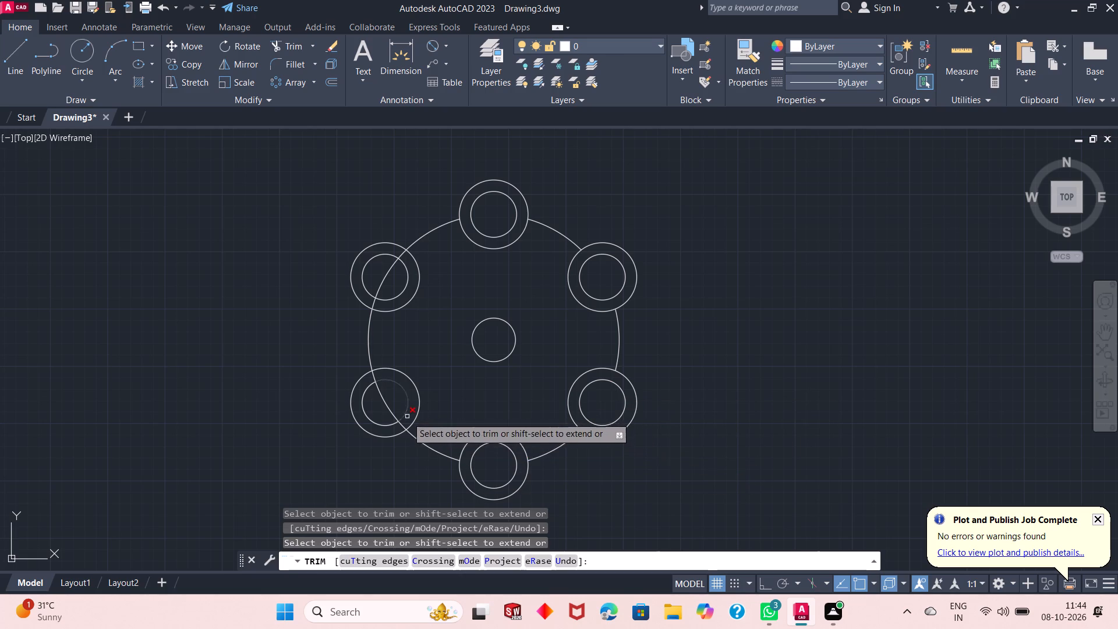
left_click(405, 425)
left_click(390, 412)
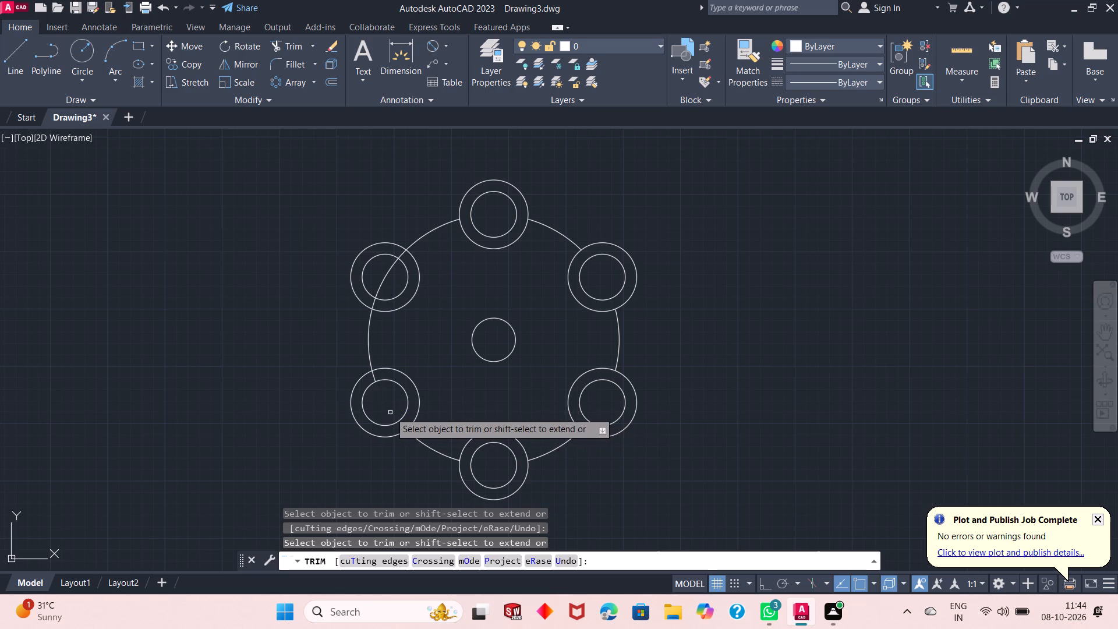
left_click(376, 378)
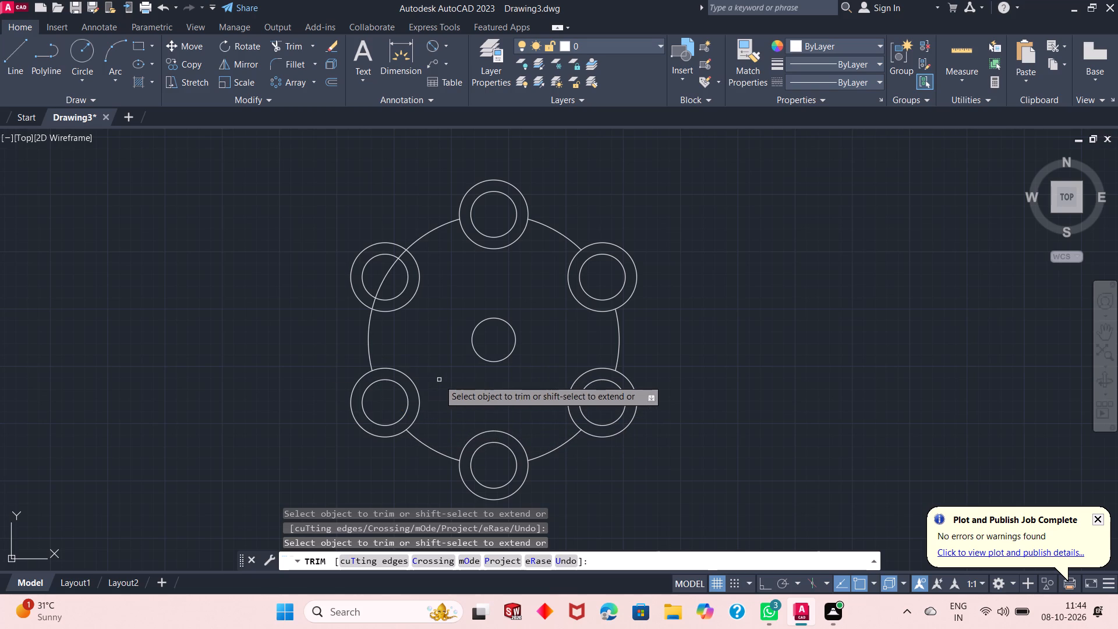
left_click(372, 305)
left_click(376, 292)
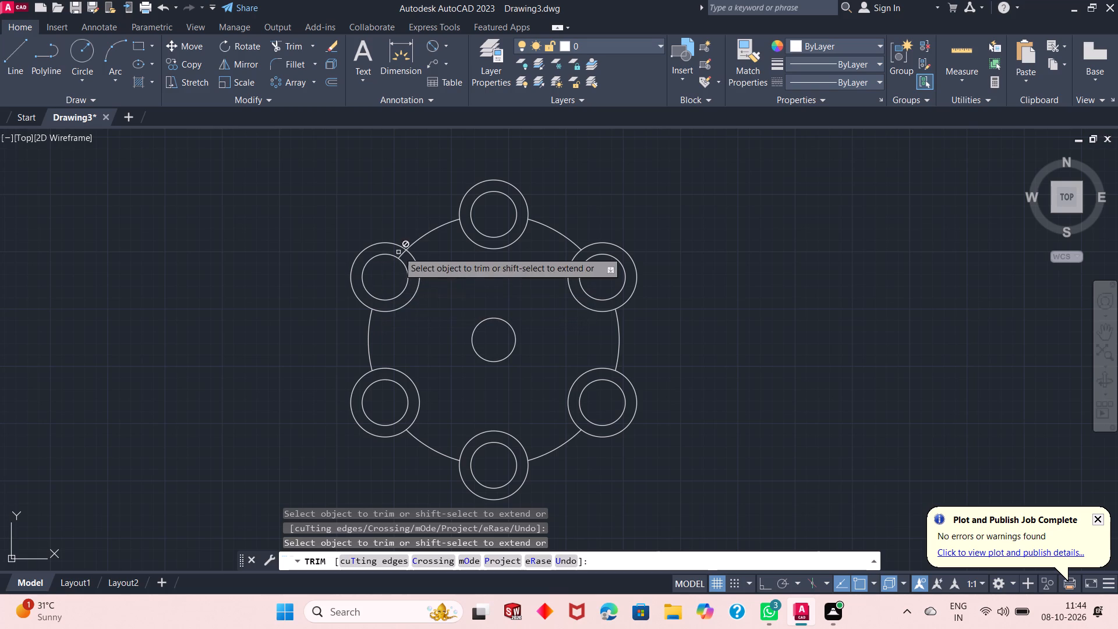
left_click(402, 252)
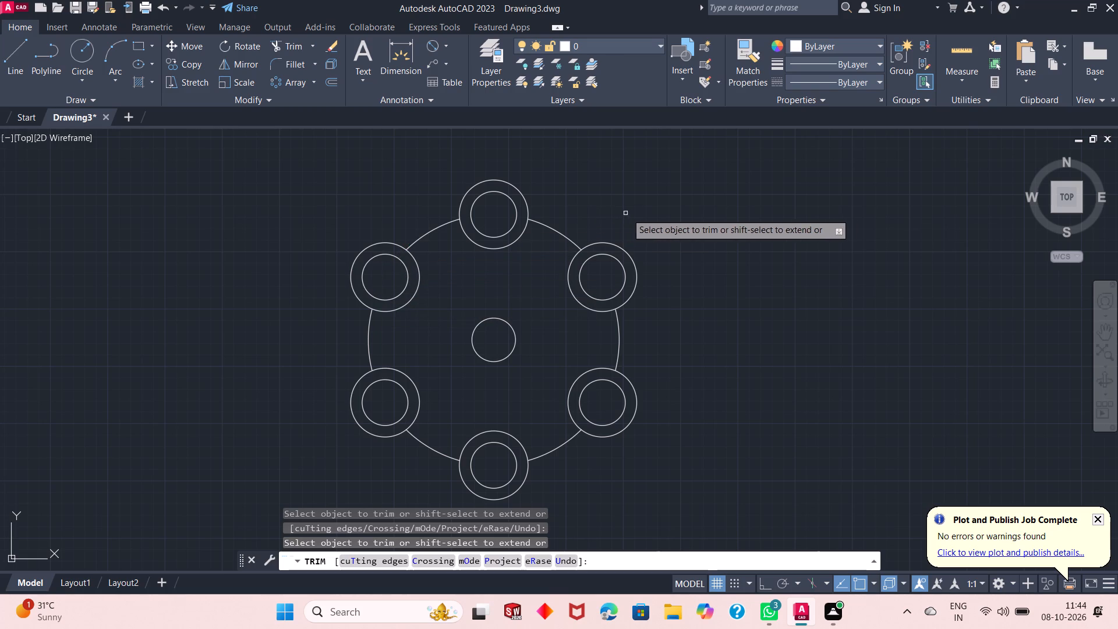
right_click(676, 206)
left_click(728, 214)
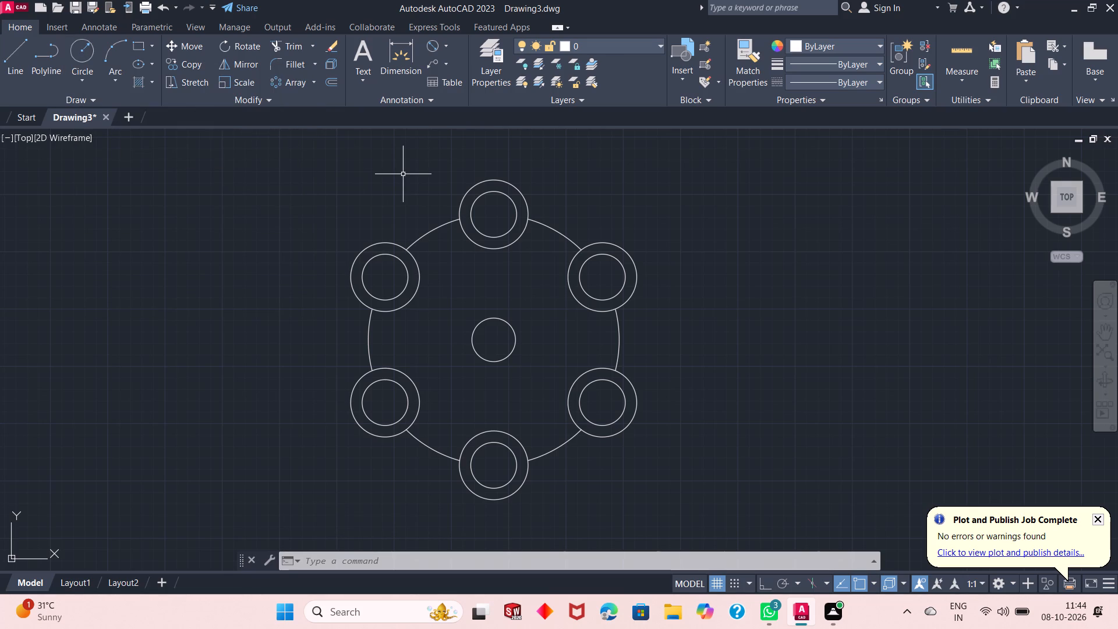
Draw a circle of diameter 116 concentric with the small radius 19 circle at the centre of the pattern.
left_click(87, 84)
left_click(102, 132)
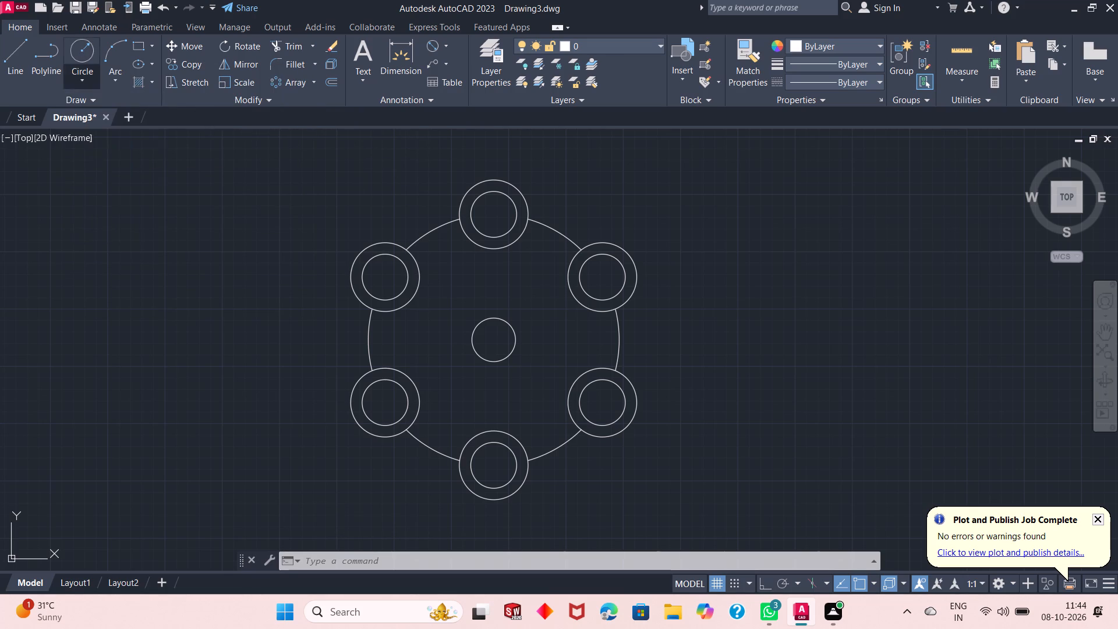
left_click(496, 338)
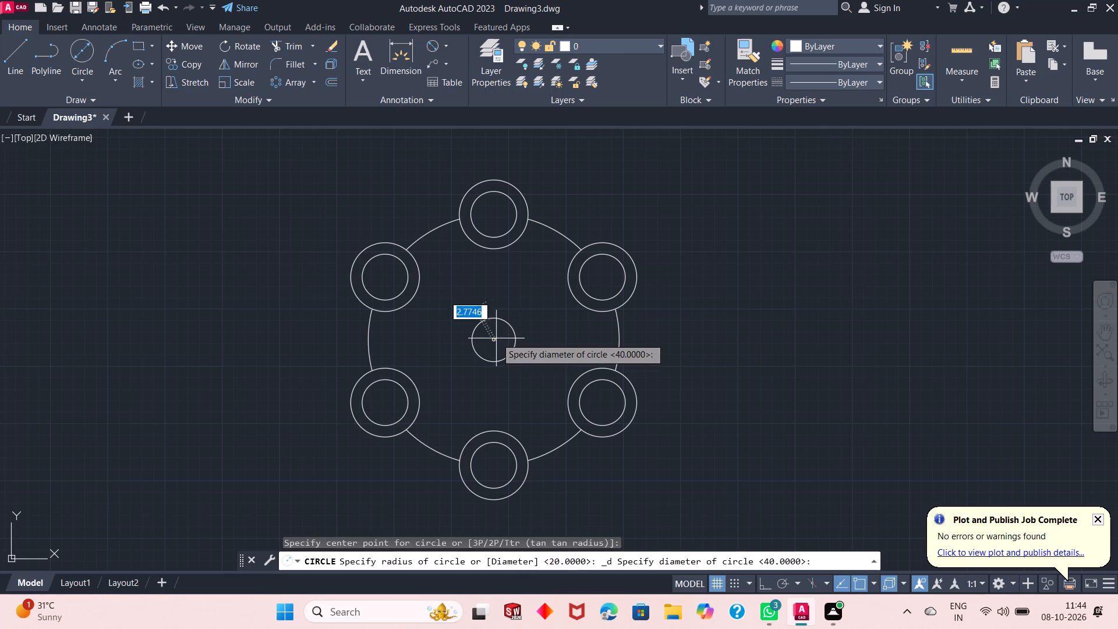
type("116")
key("Return")
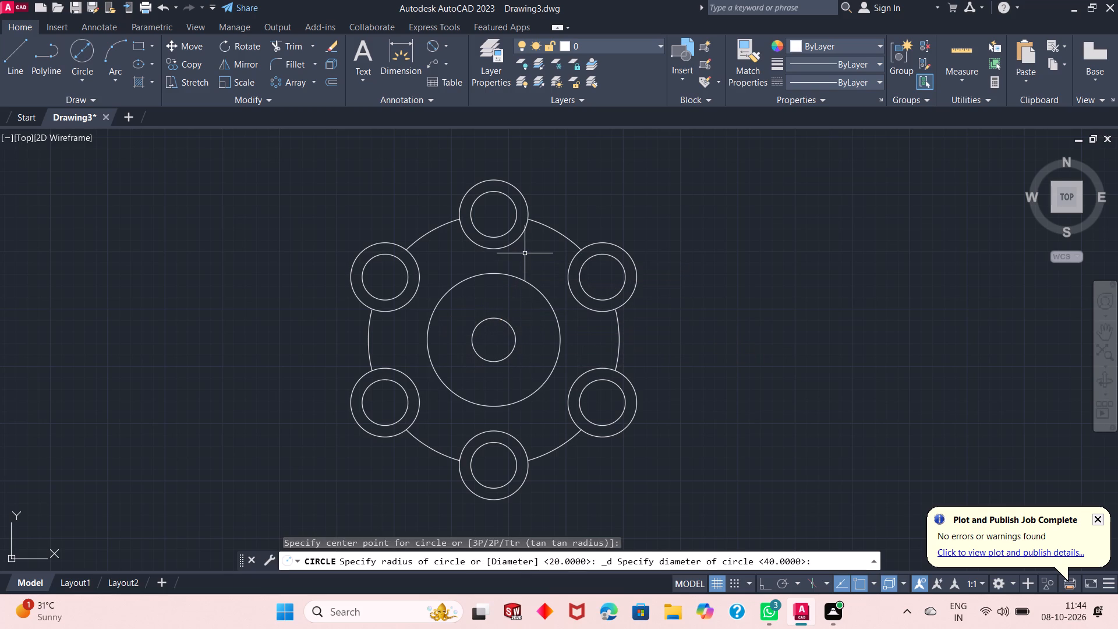
key("Escape")
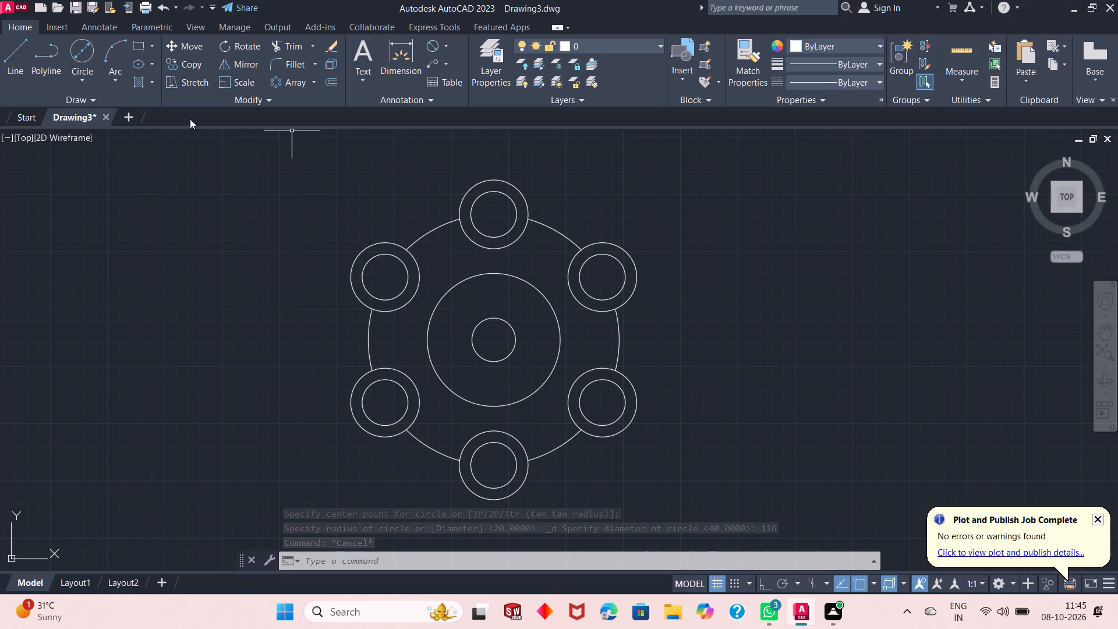
Start a centre-radius circle centred on the right quadrant of the 116 diameter circle.
left_click(82, 70)
left_click(96, 95)
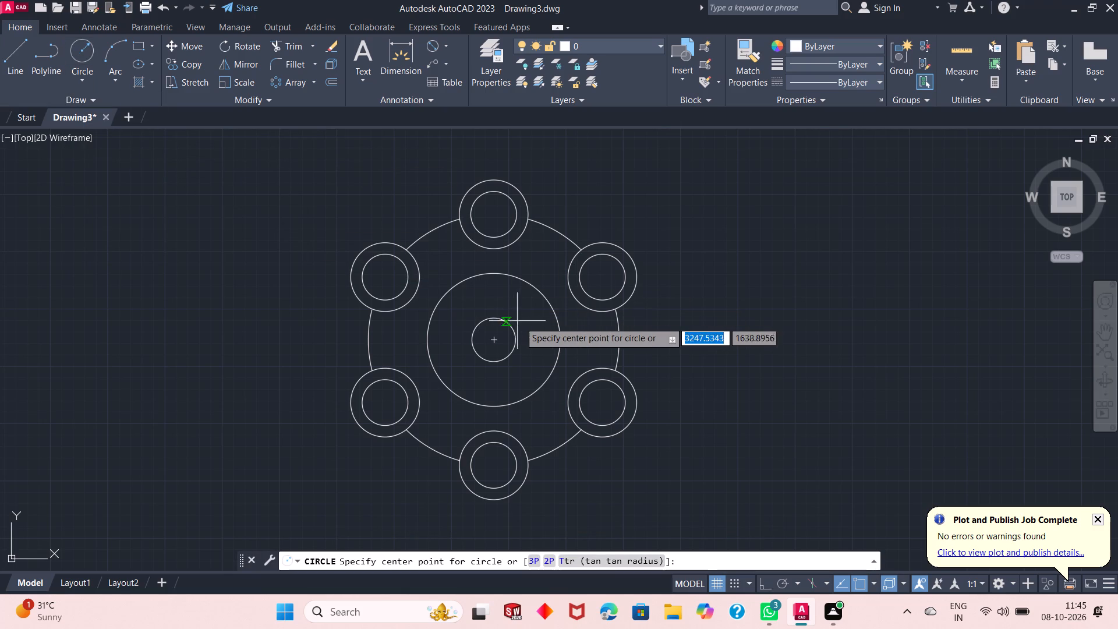
left_click(559, 341)
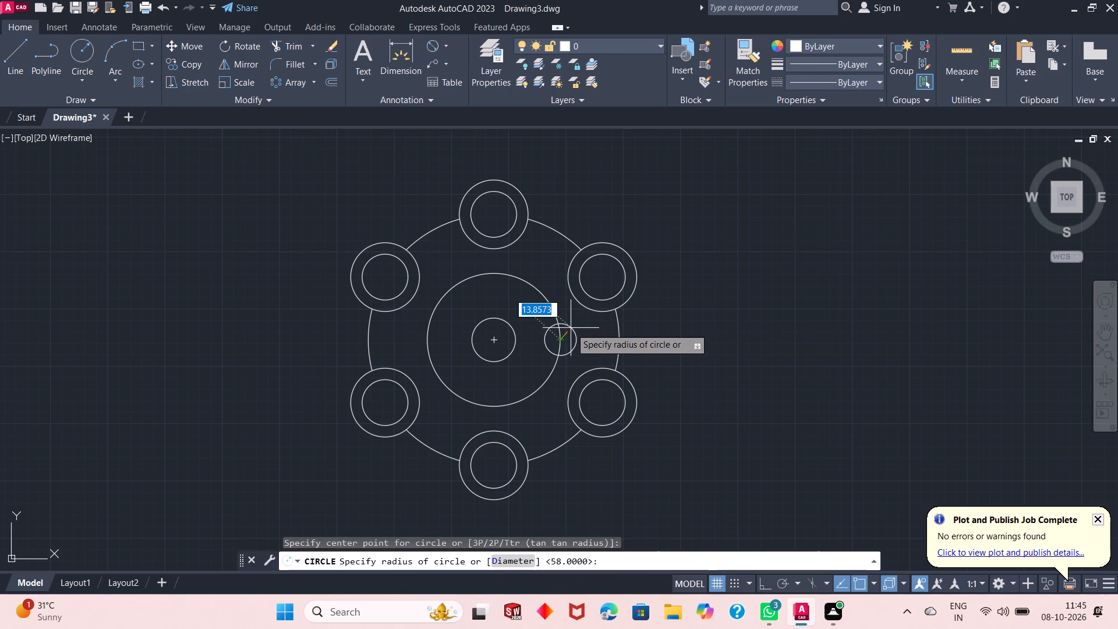
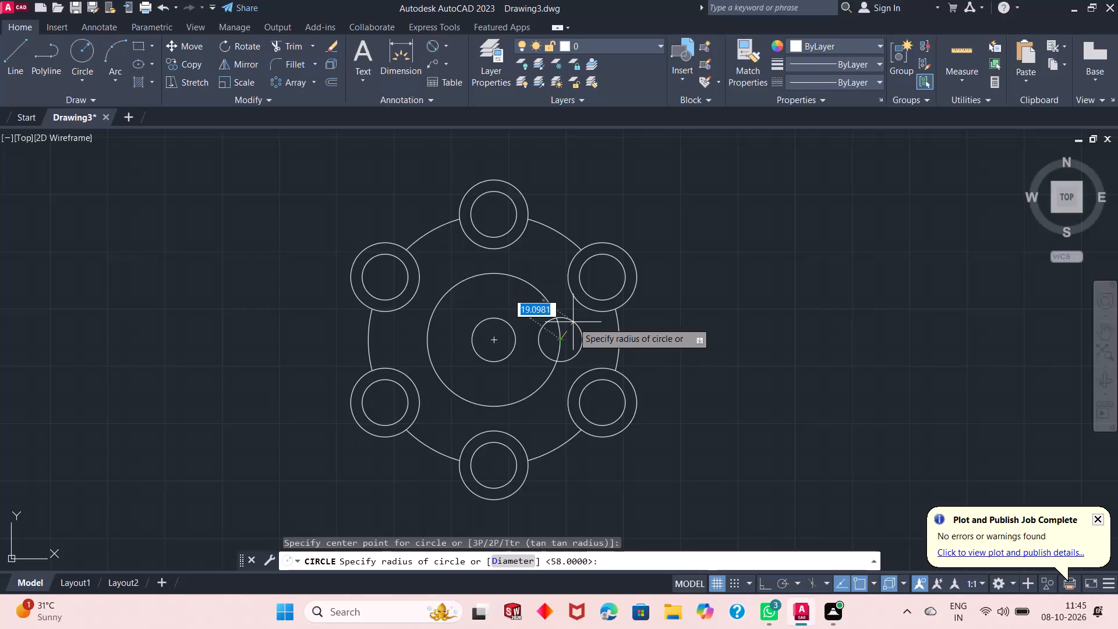
Set the radius of the circle on the 116 diameter circle to 15.
type("15")
key("Return")
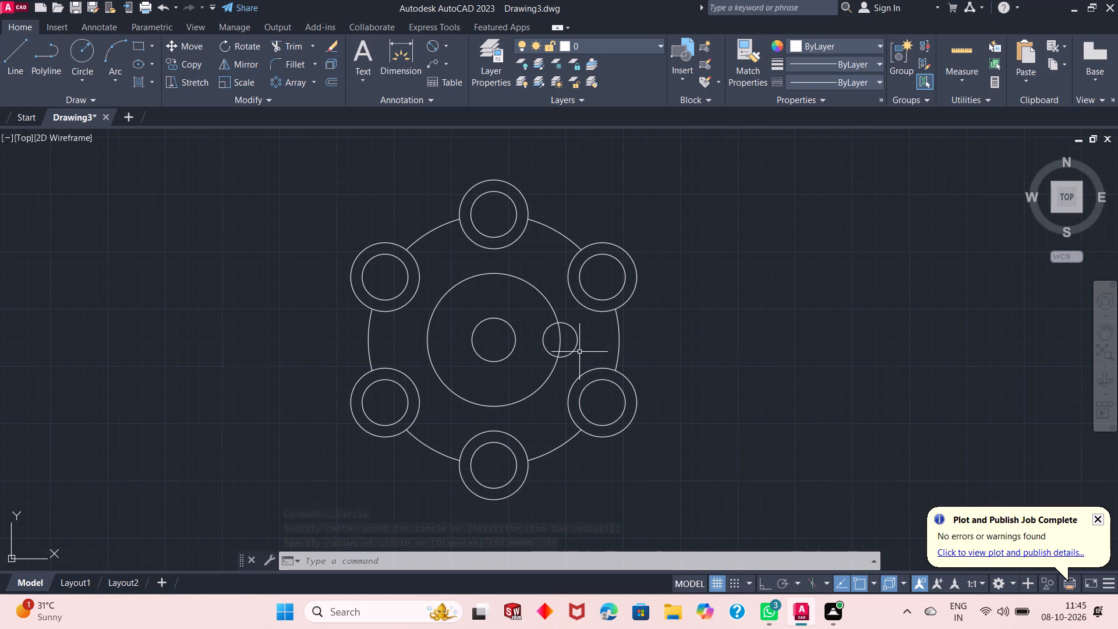
Polar-array the radius 15 circle about the centre of the pattern with 6 items over 360 degrees.
left_click(575, 337)
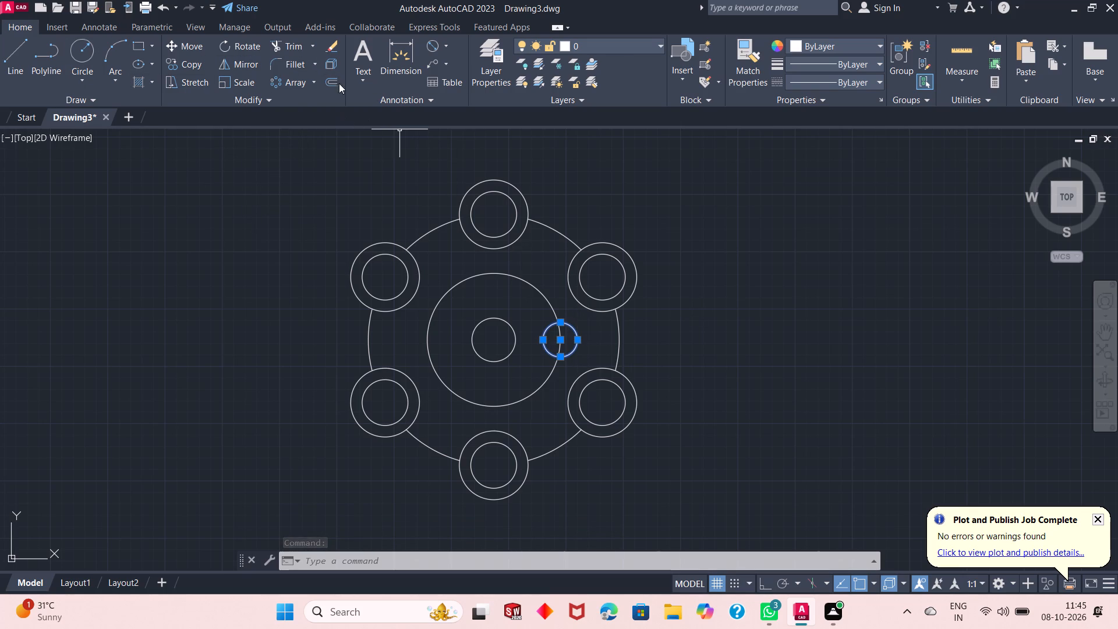
left_click(285, 80)
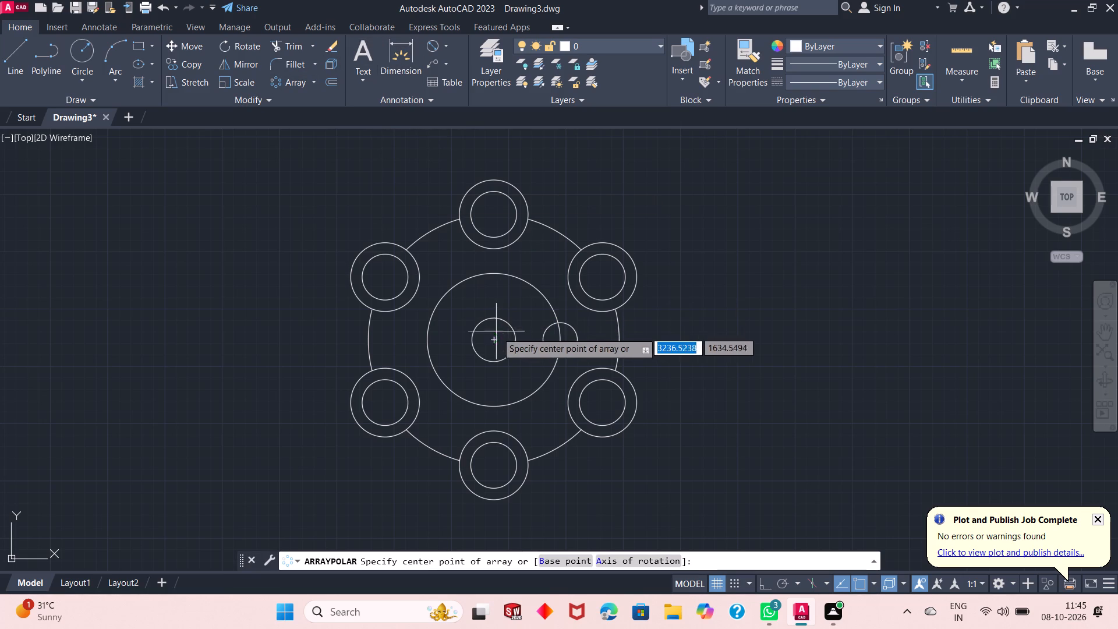
left_click(497, 337)
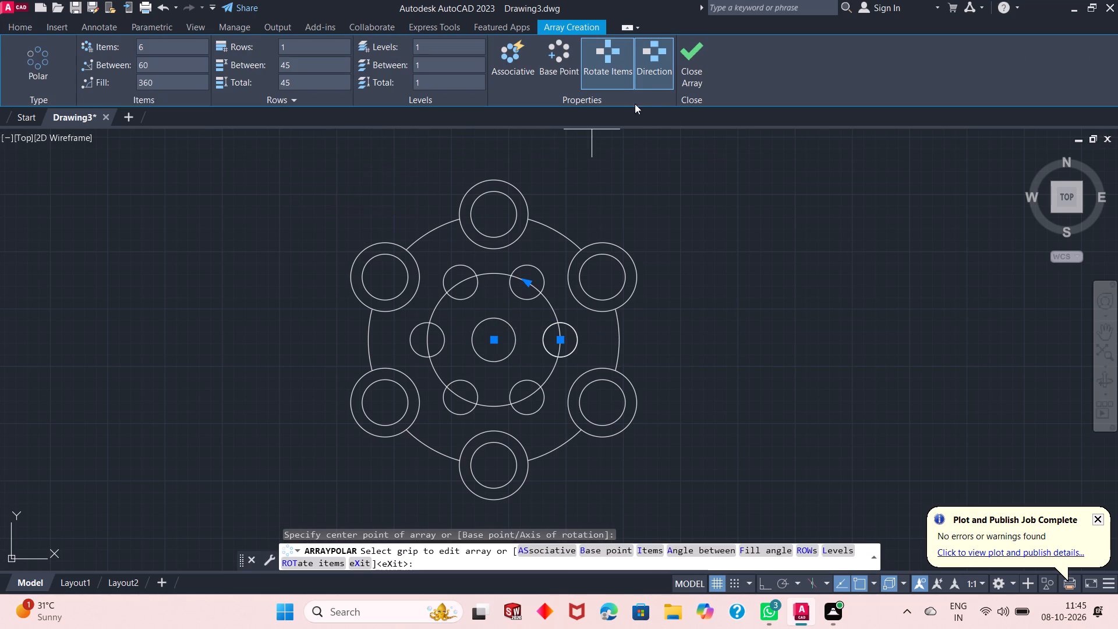
left_click(685, 75)
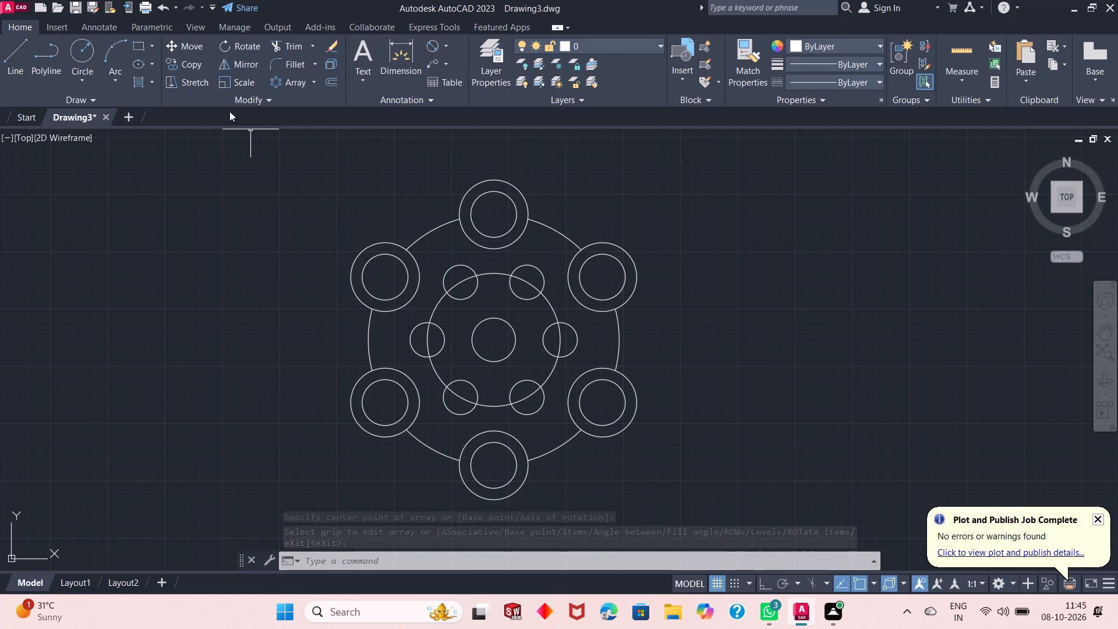
Trim the six radius 15 circles and the 116 diameter circle where they overlap, leaving a single outline with six outward lobes.
left_click(288, 49)
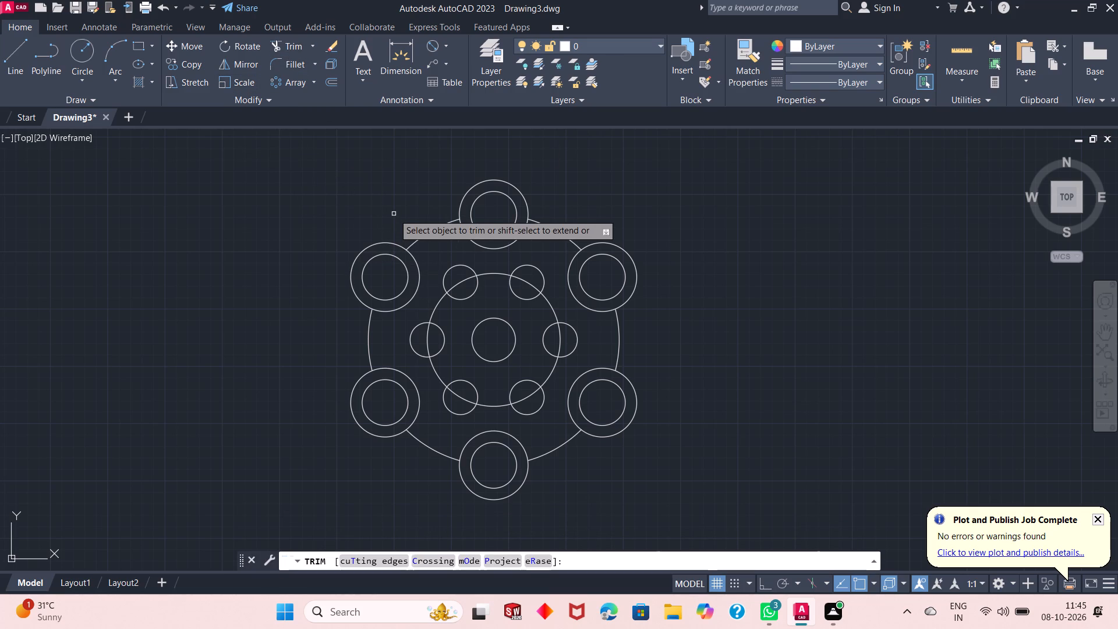
left_click(476, 294)
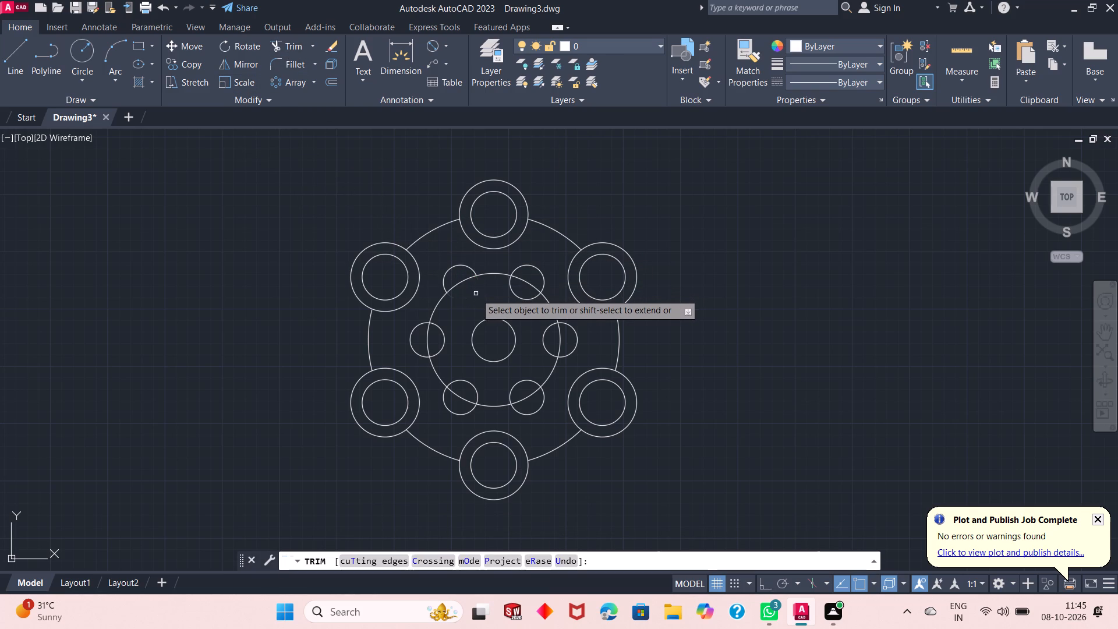
left_click(464, 279)
left_click(514, 287)
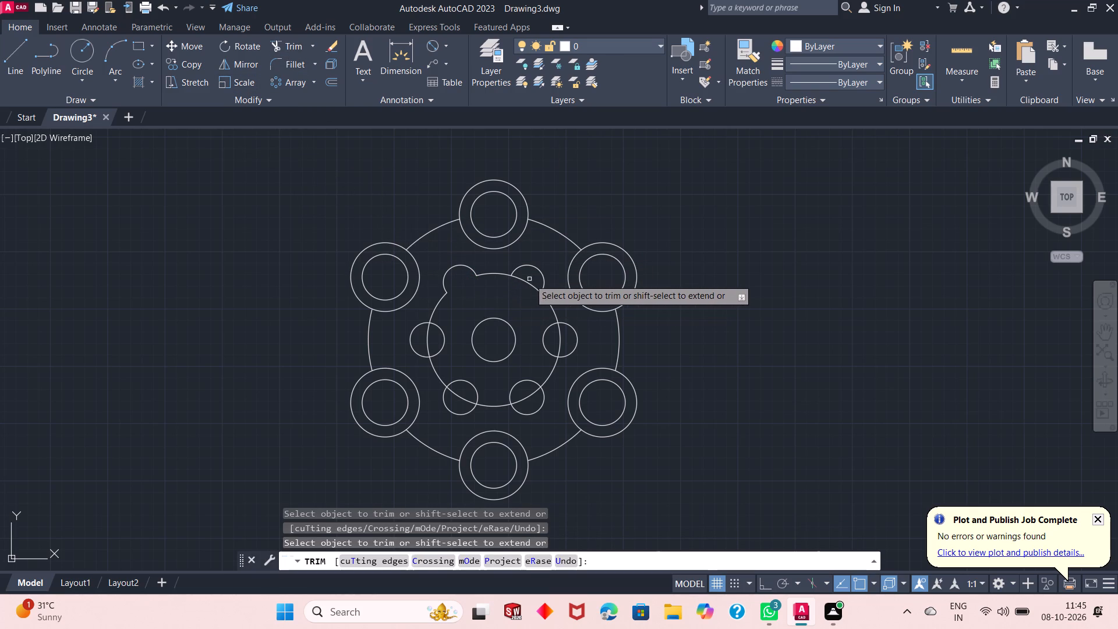
double_click(529, 279)
left_click(526, 282)
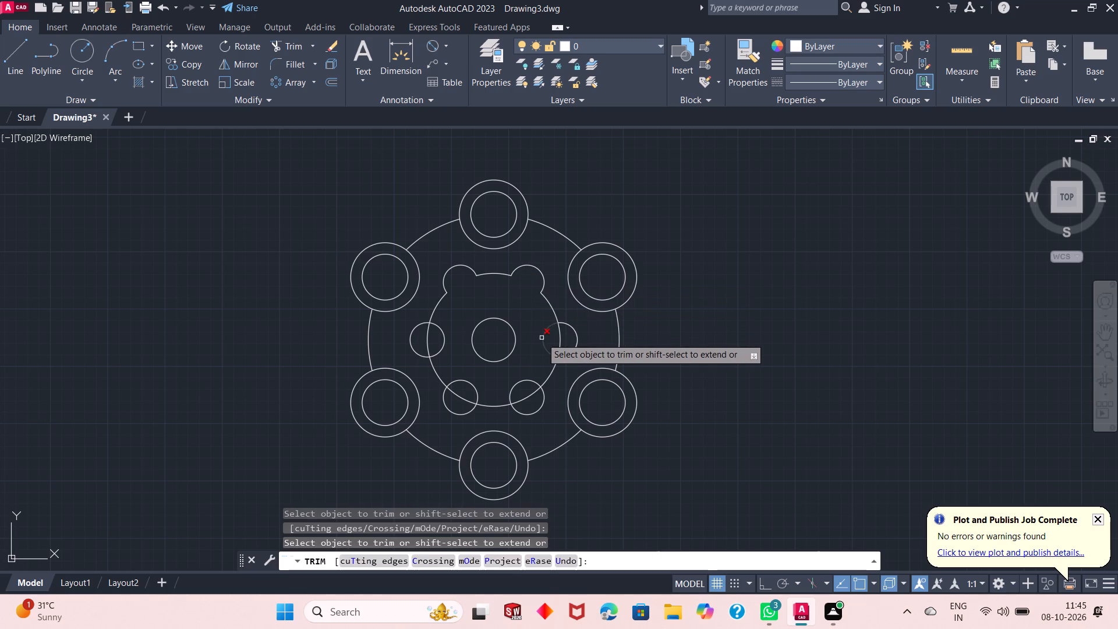
left_click_drag(533, 331, 562, 342)
left_click_drag(521, 367, 521, 376)
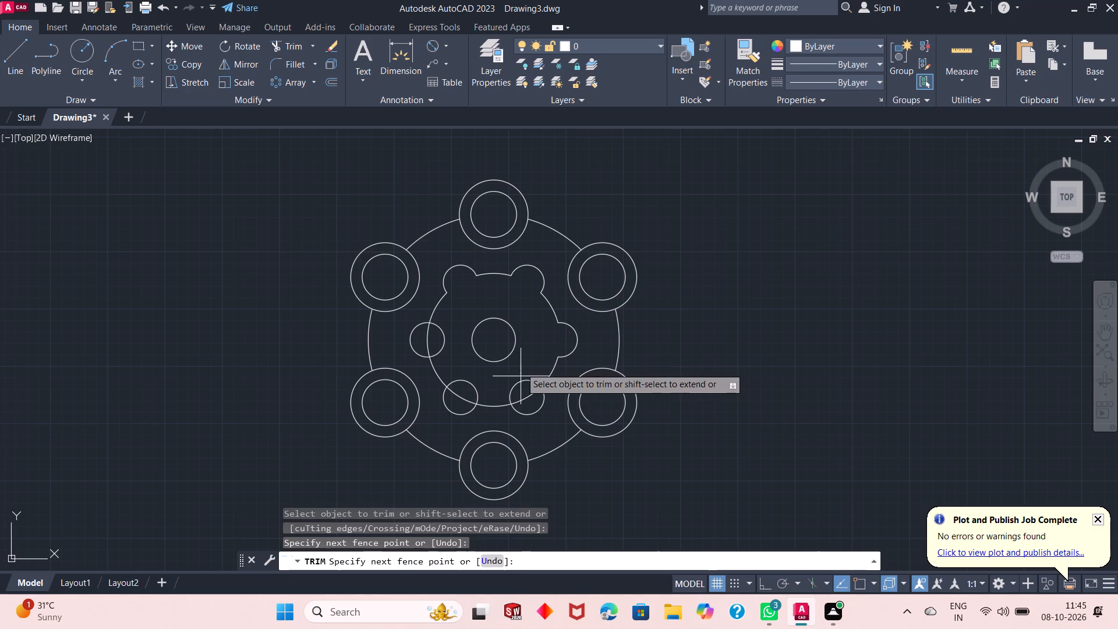
left_click_drag(521, 376, 532, 408)
left_click_drag(473, 377, 465, 391)
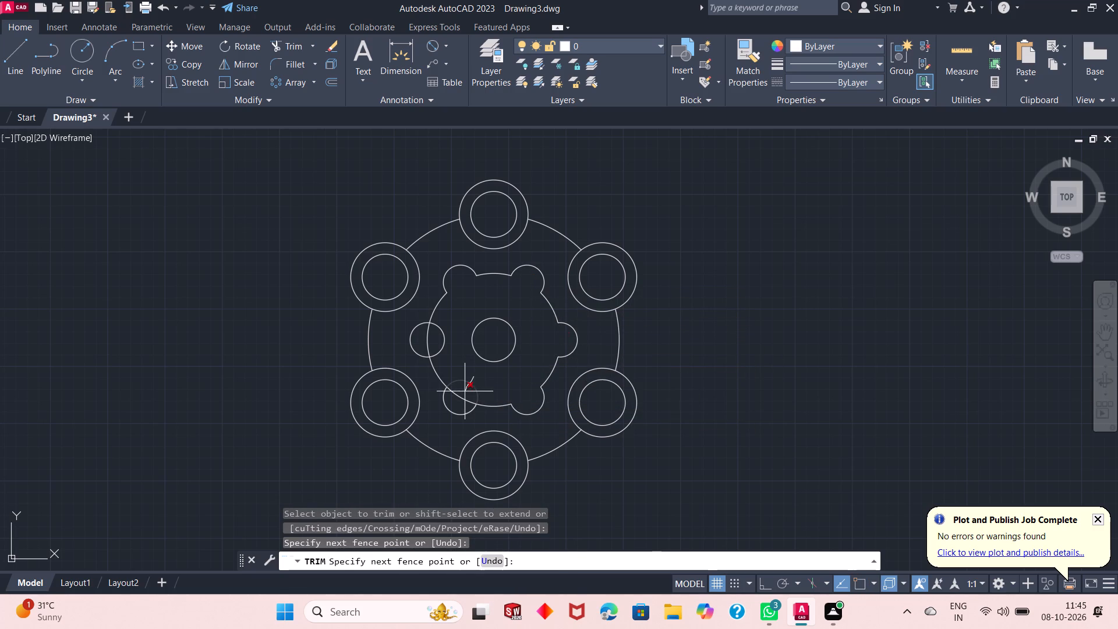
left_click_drag(465, 391, 459, 400)
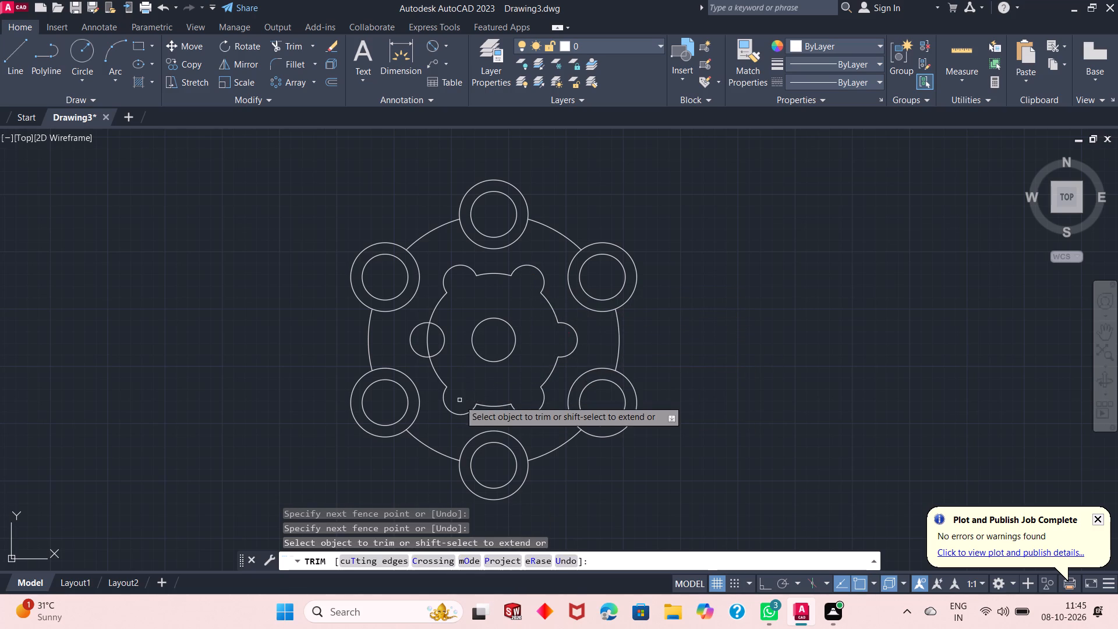
left_click_drag(450, 341, 423, 342)
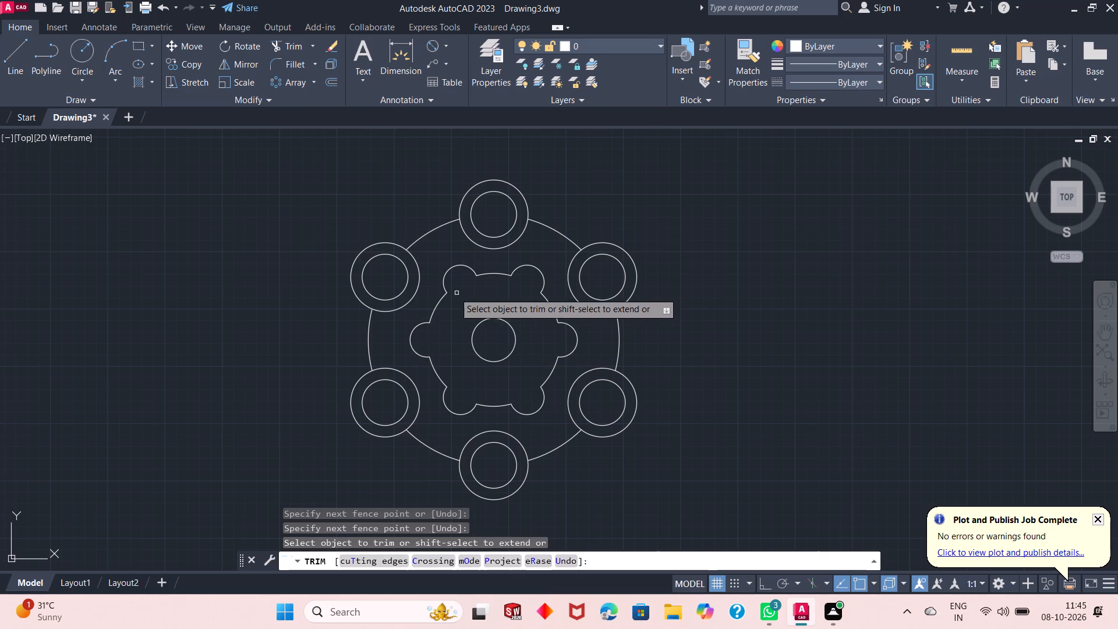
right_click(287, 276)
left_click(300, 284)
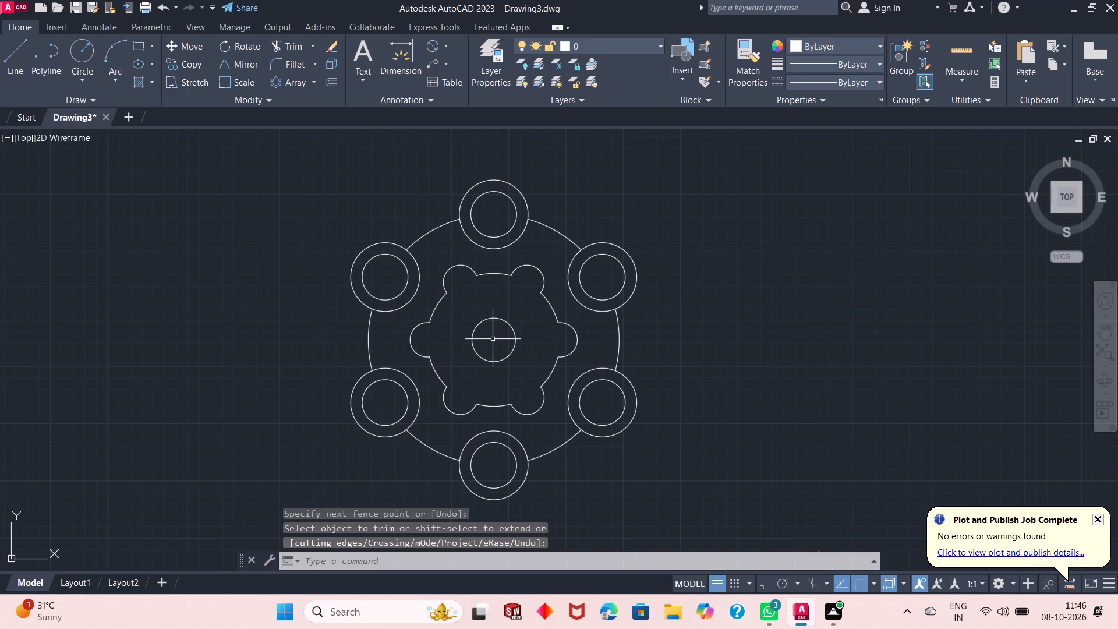
With Ortho on, draw keyway lines from the central circle's centre: 7.5 up, 23 right, 15 down and 23 left.
scroll(492, 338, "up", 1)
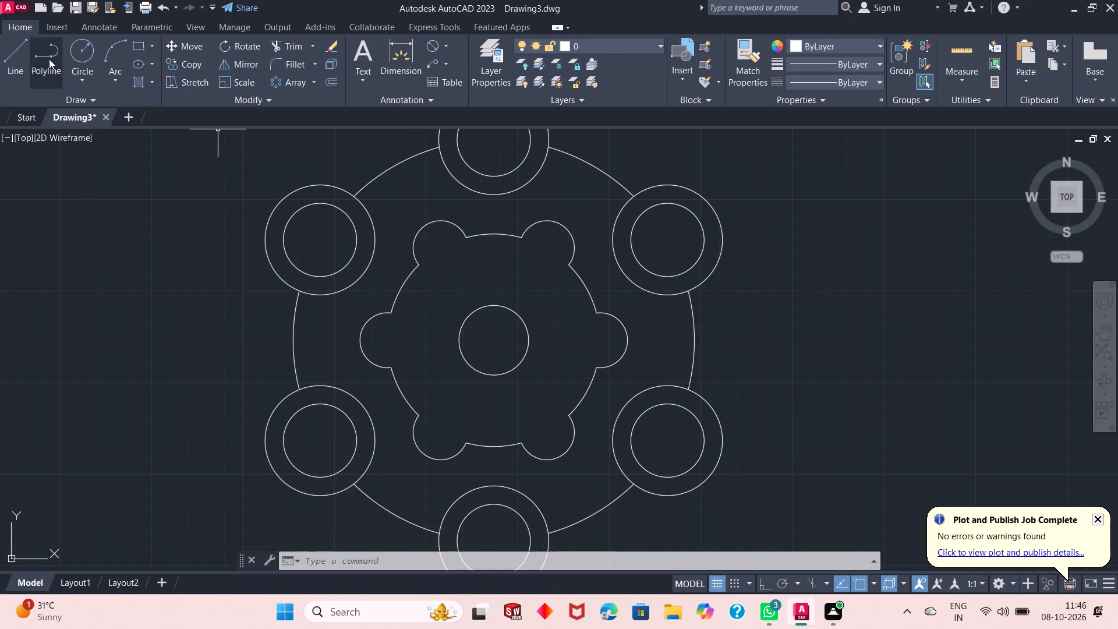
left_click(27, 59)
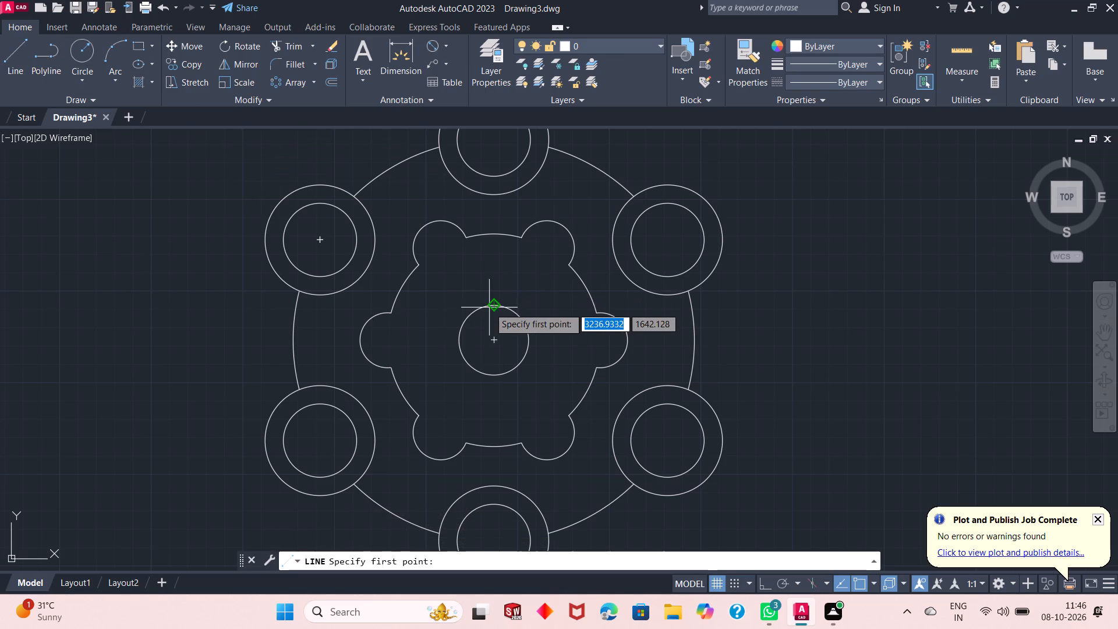
left_click(494, 340)
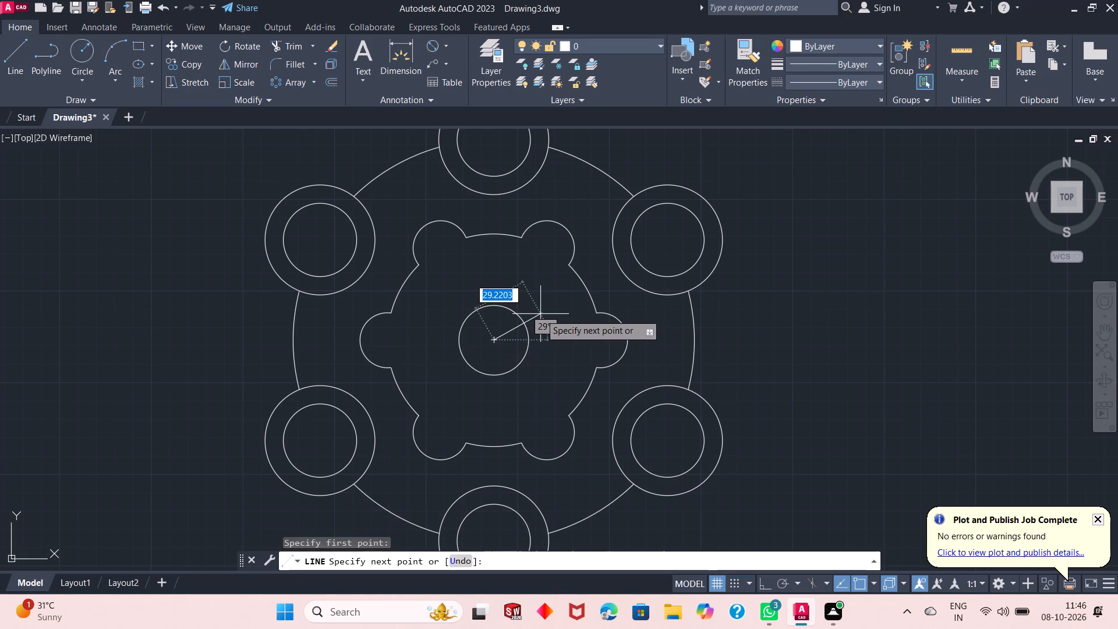
key("F8")
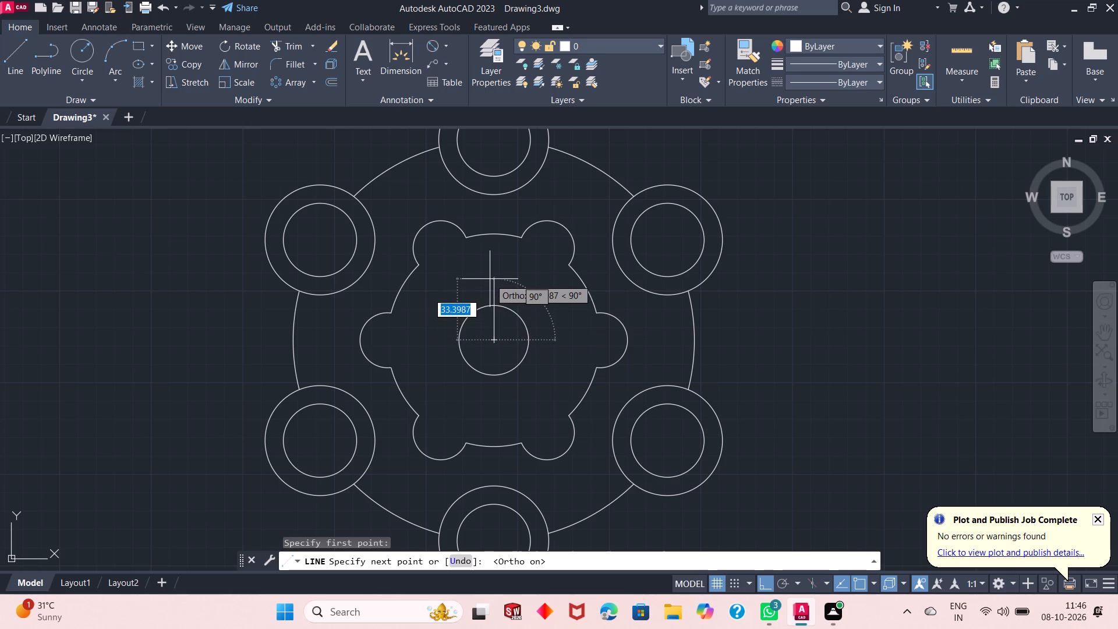
type("7.5")
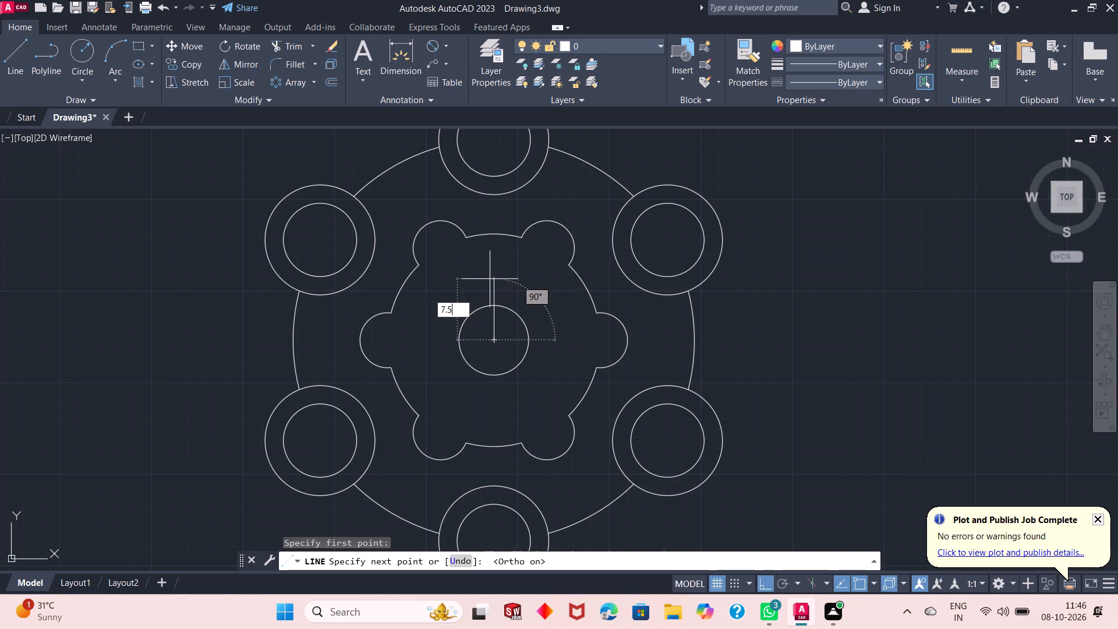
key("Return")
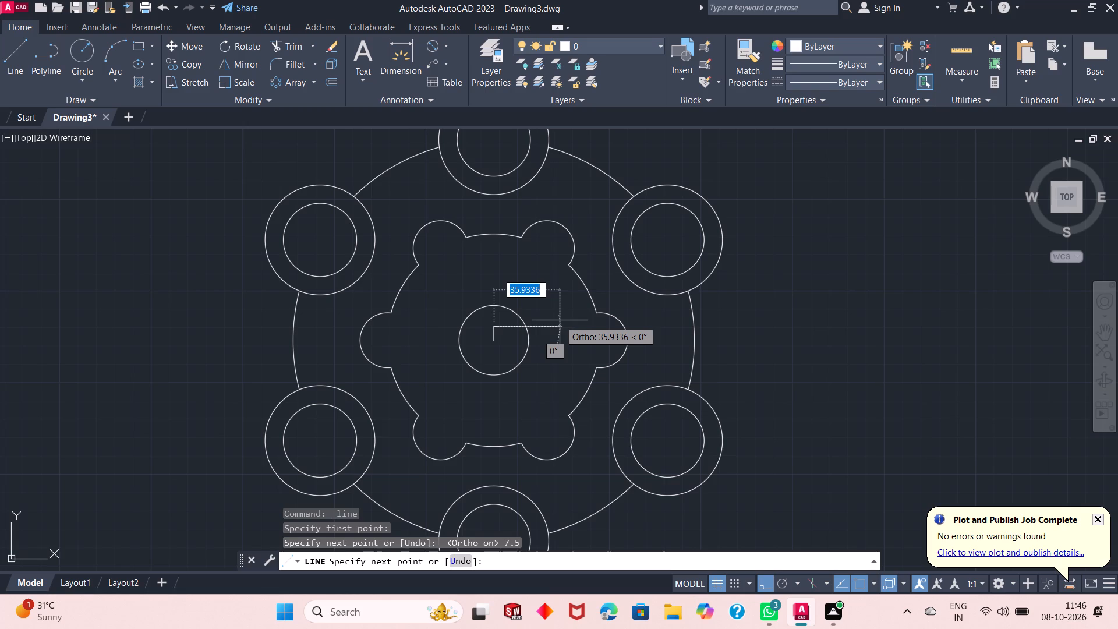
type("23")
key("Return")
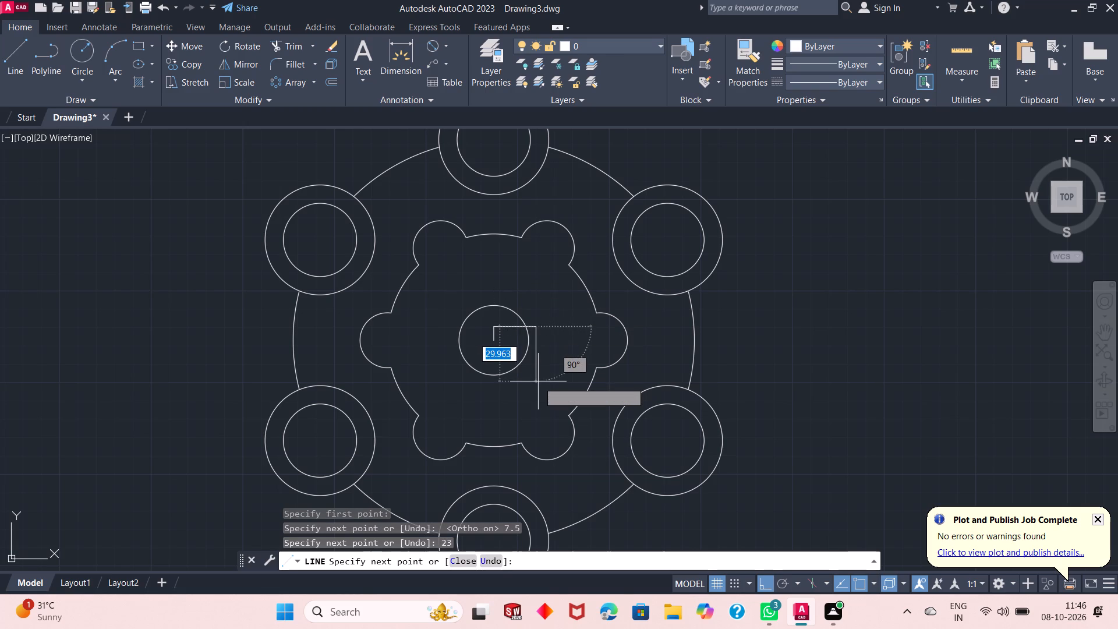
type("15")
key("Return")
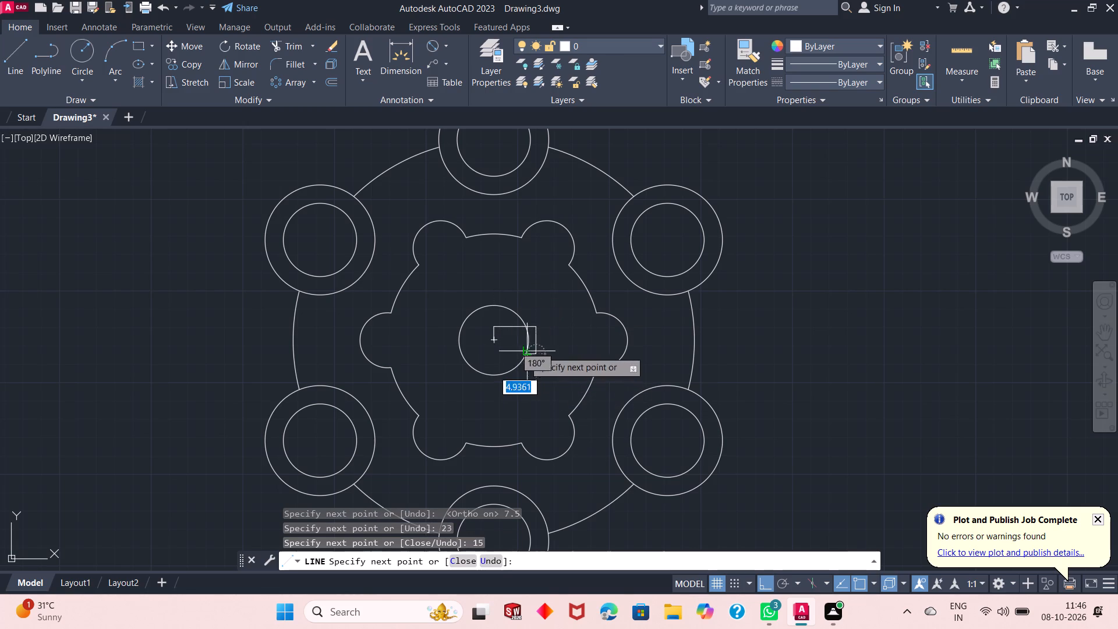
type("23")
key("Return")
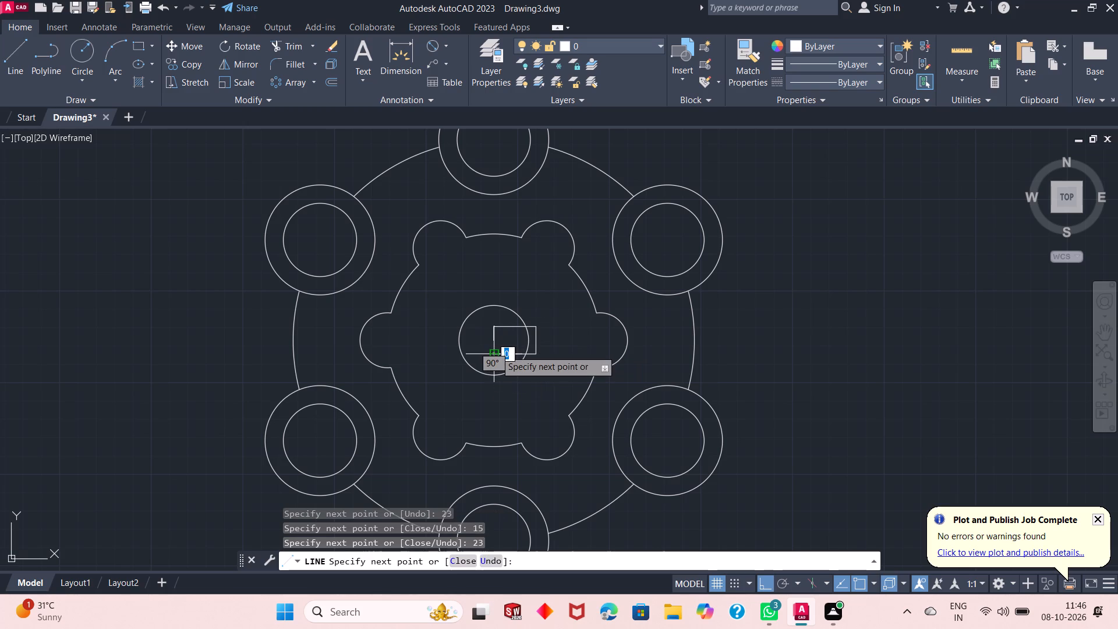
key("Escape")
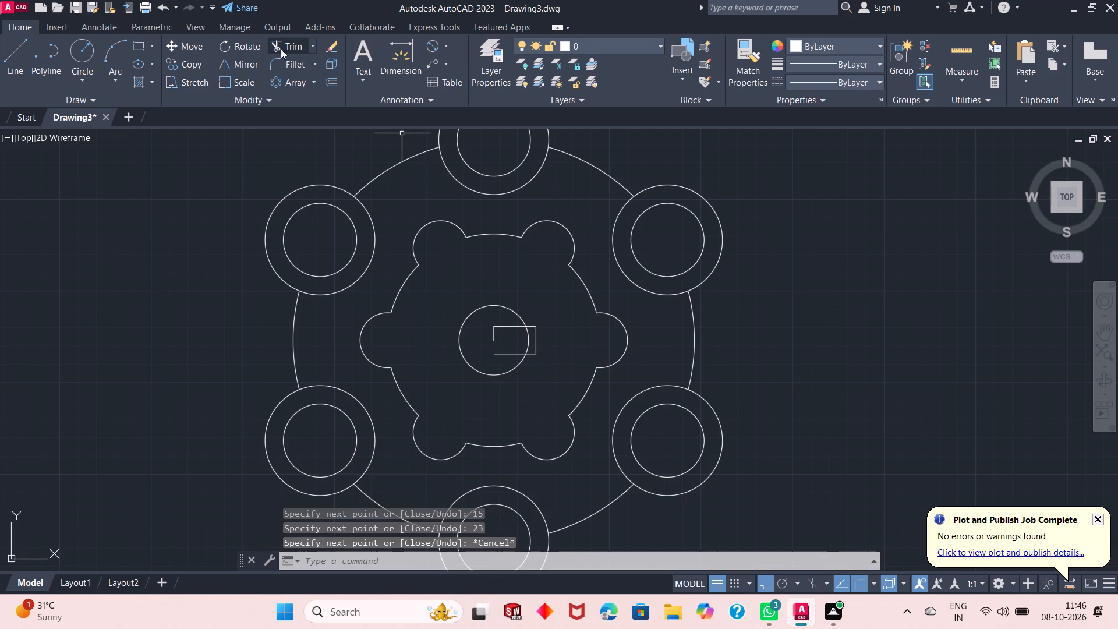
Trim the central circle's arc inside the keyway and the keyway lines inside the circle, leaving one keyed-hole outline.
left_click(277, 48)
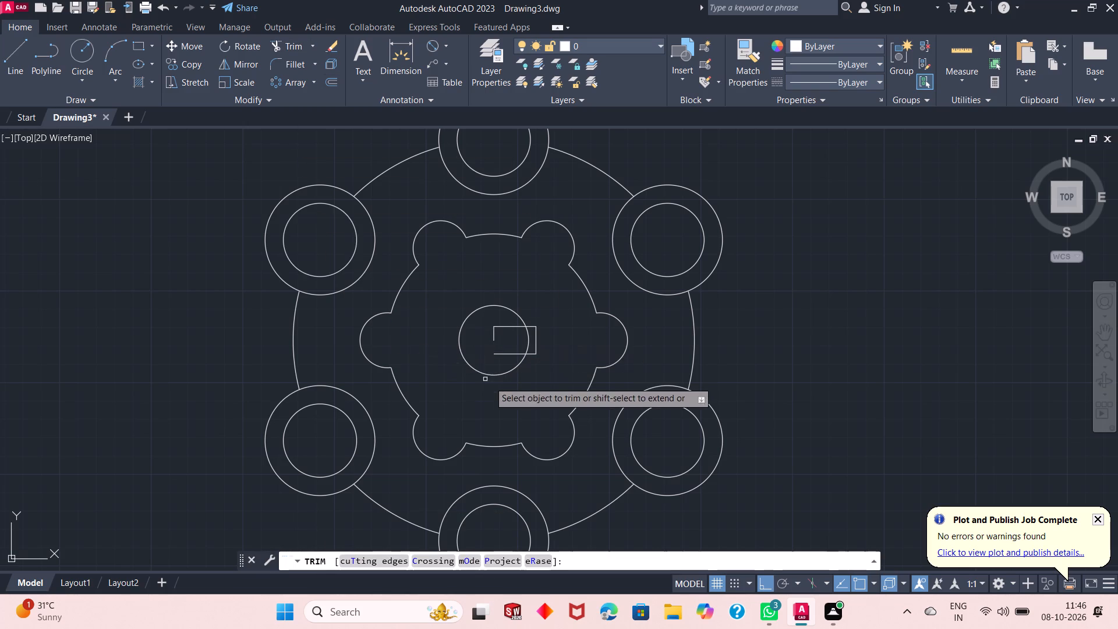
scroll(504, 384, "up", 2)
scroll(537, 262, "up", 1)
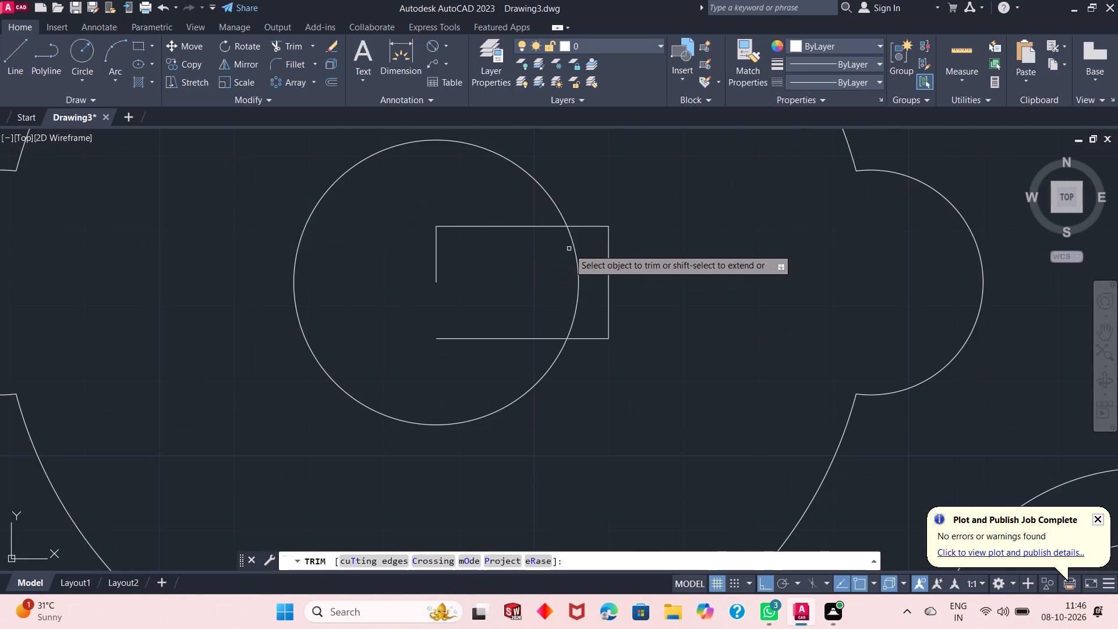
left_click(572, 249)
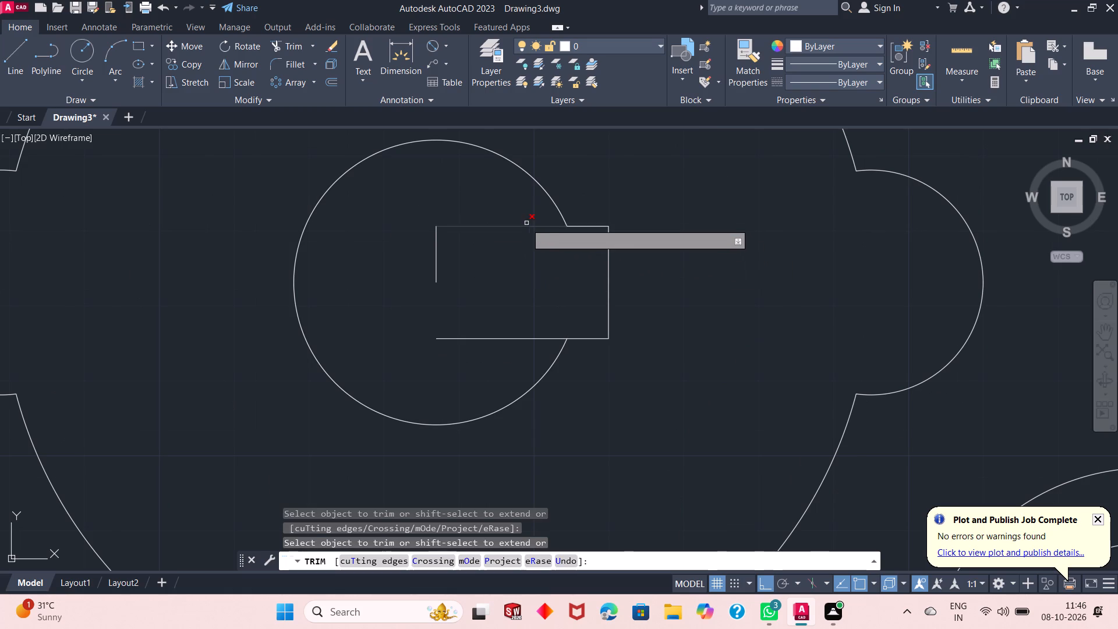
left_click(523, 222)
left_click(419, 254)
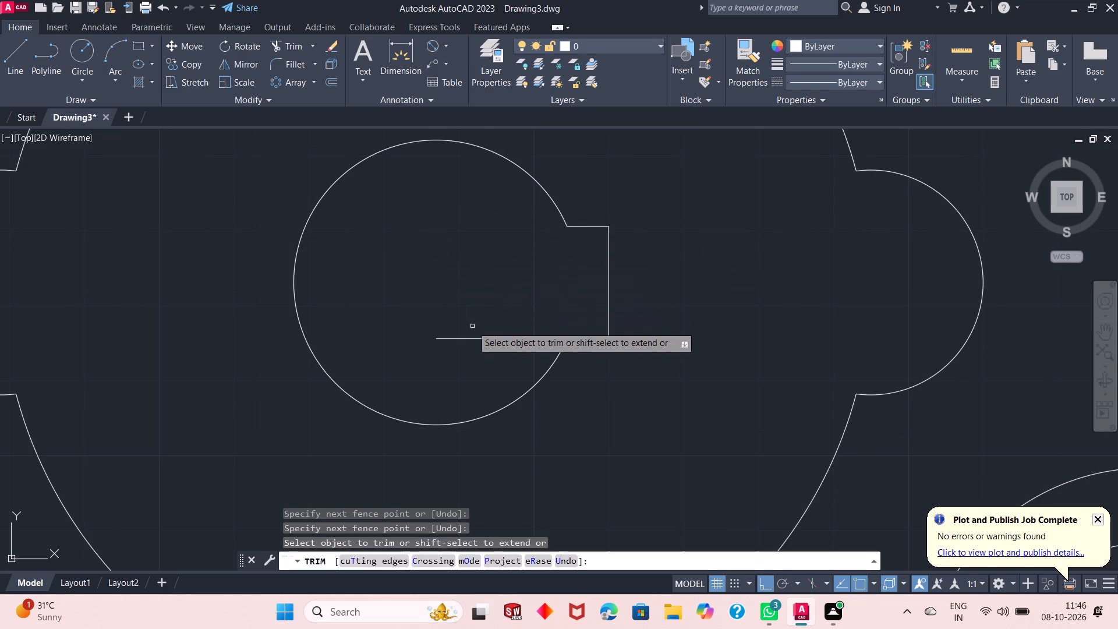
left_click(472, 326)
left_click(475, 352)
right_click(649, 250)
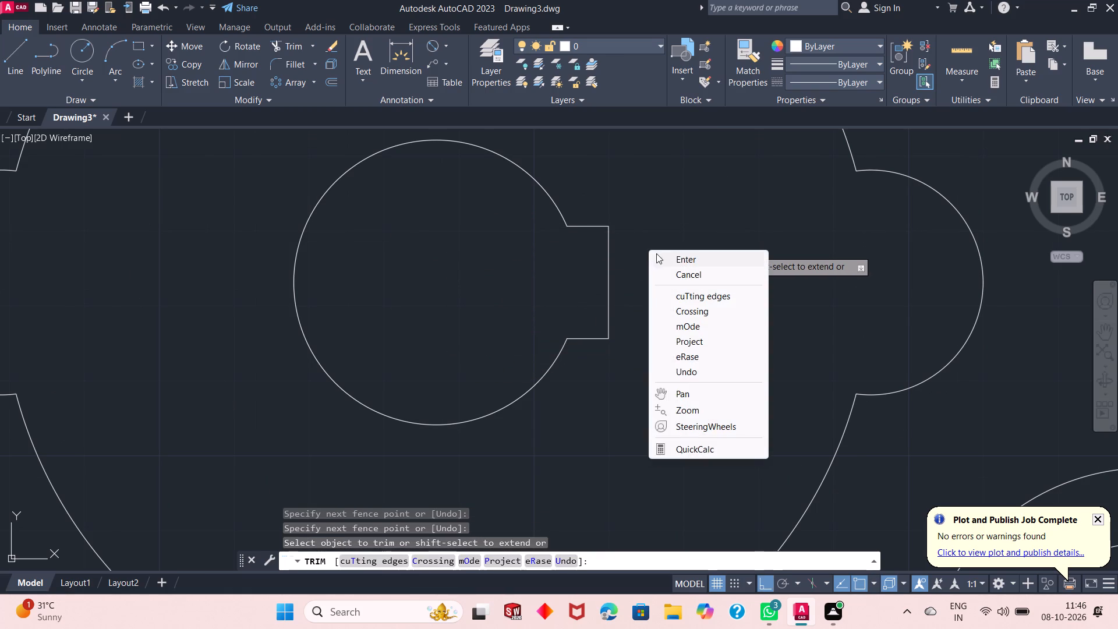
left_click(662, 258)
On Layer1, draw the vertical centre line from the central hole's centre, about 159 upward and about 163 downward.
scroll(505, 360, "down", 2)
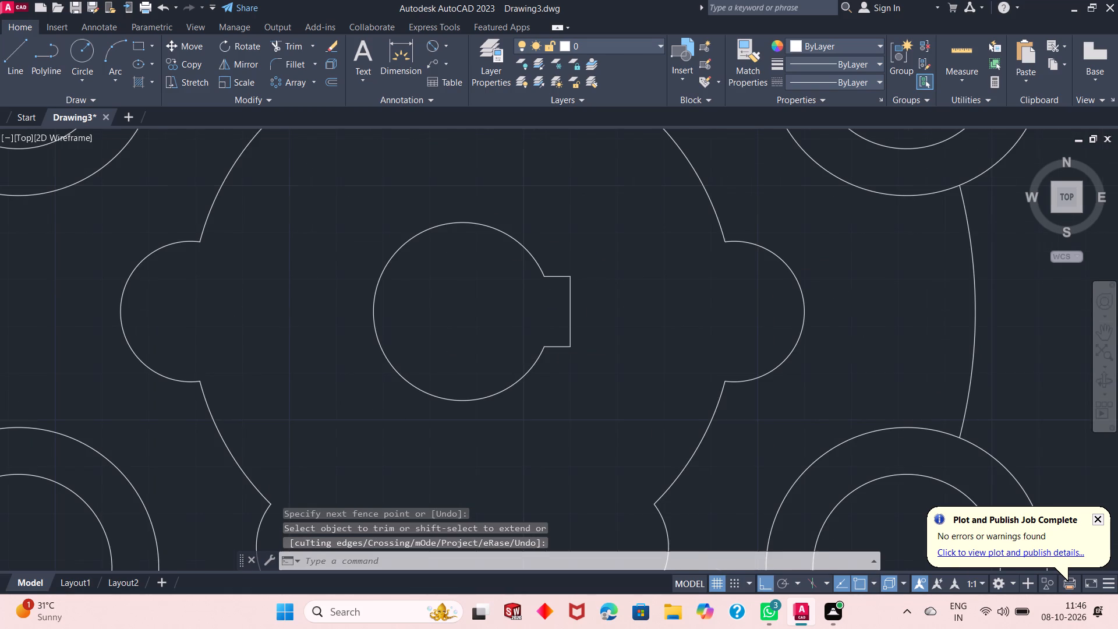
scroll(505, 342, "down", 1)
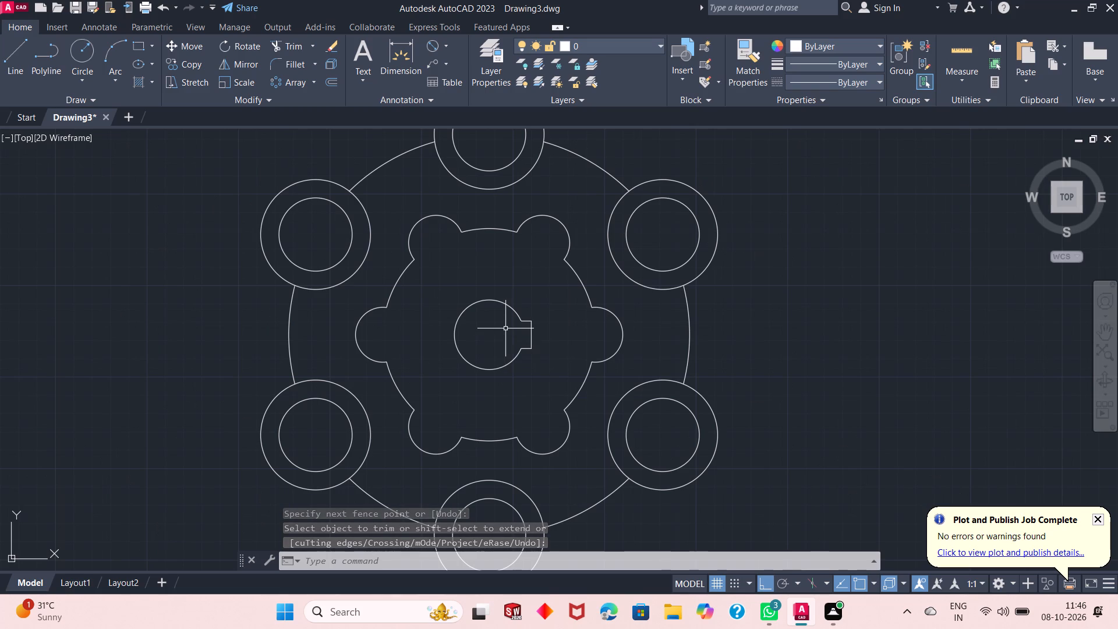
scroll(505, 328, "down", 1)
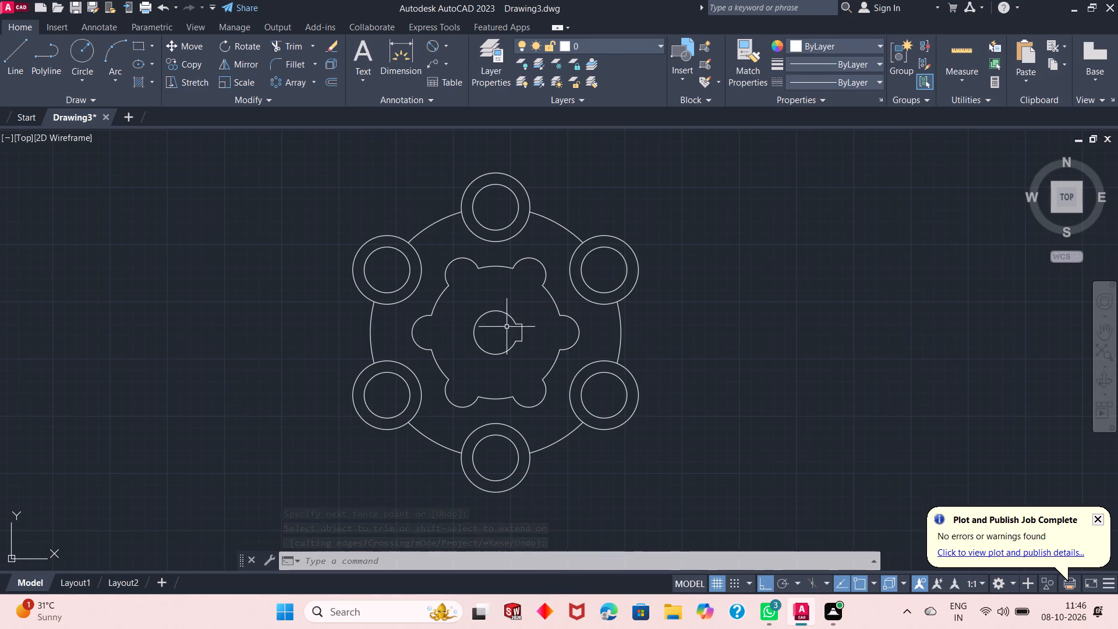
left_click(609, 49)
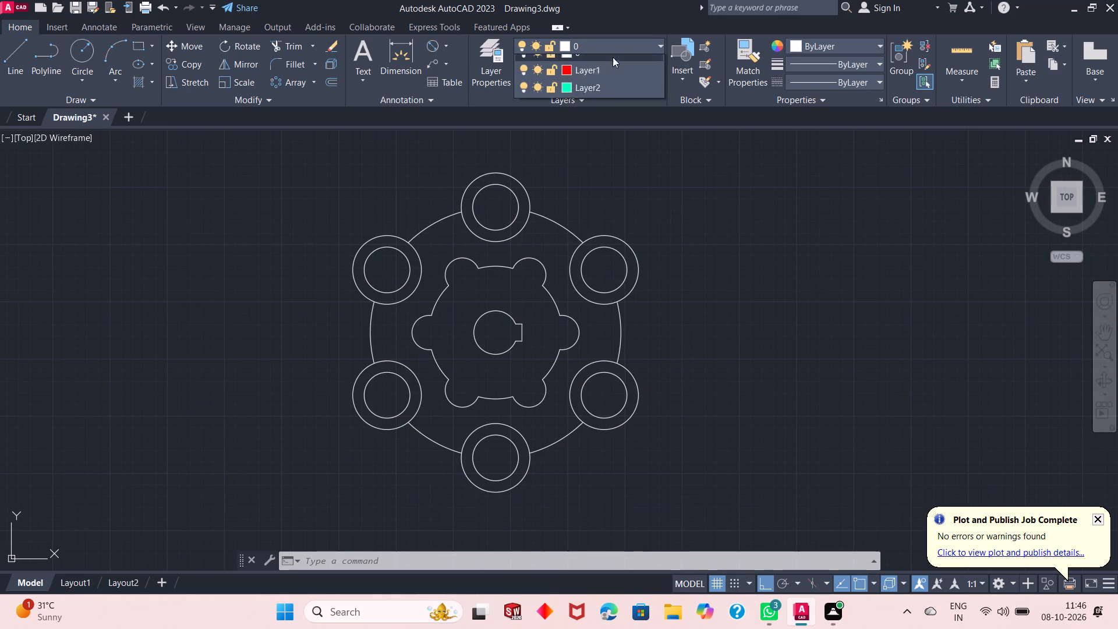
left_click(615, 85)
left_click(18, 69)
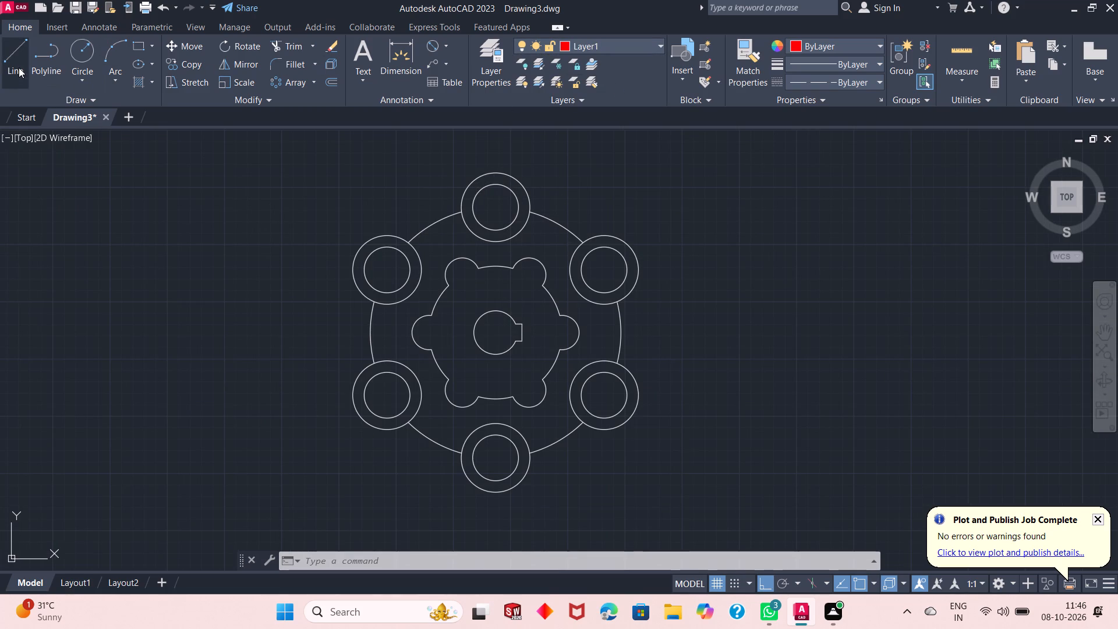
left_click(494, 333)
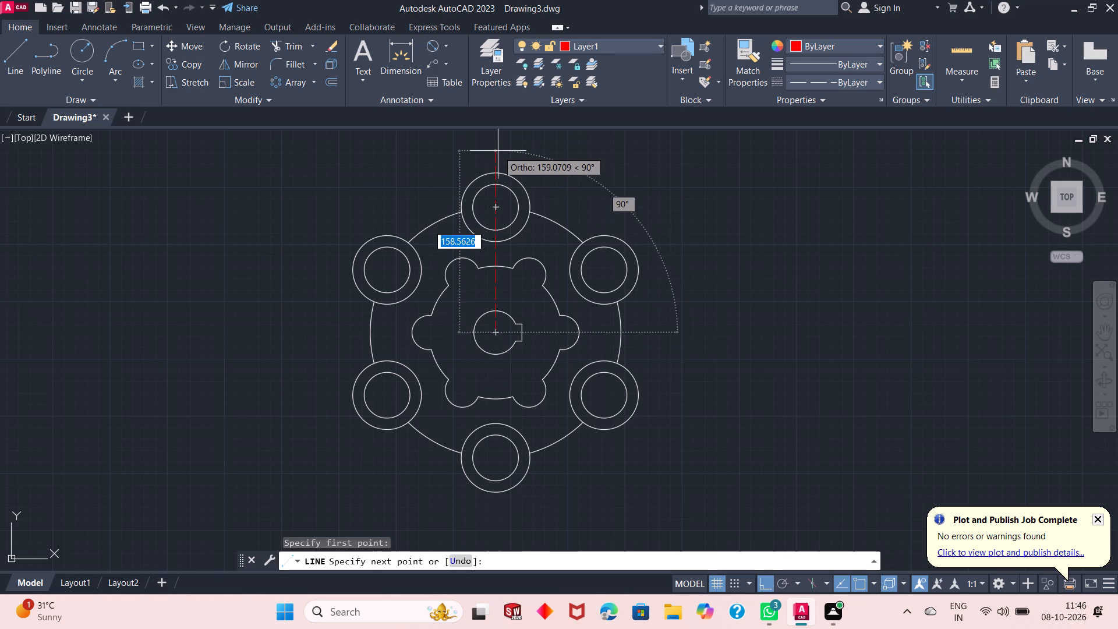
left_click(498, 151)
key("space")
key("space")
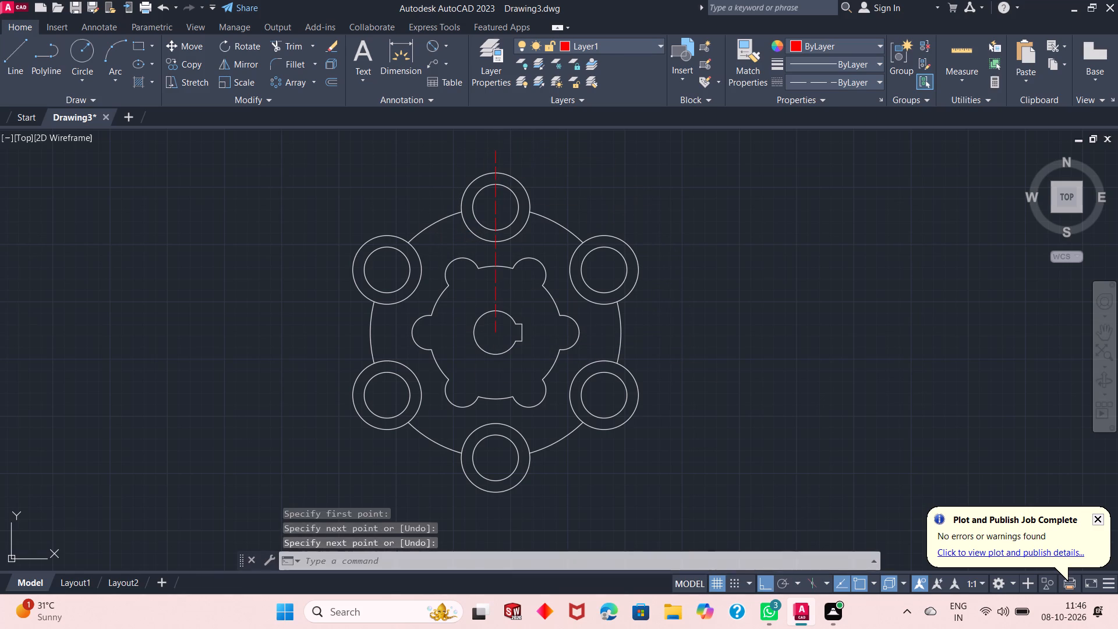
left_click(497, 335)
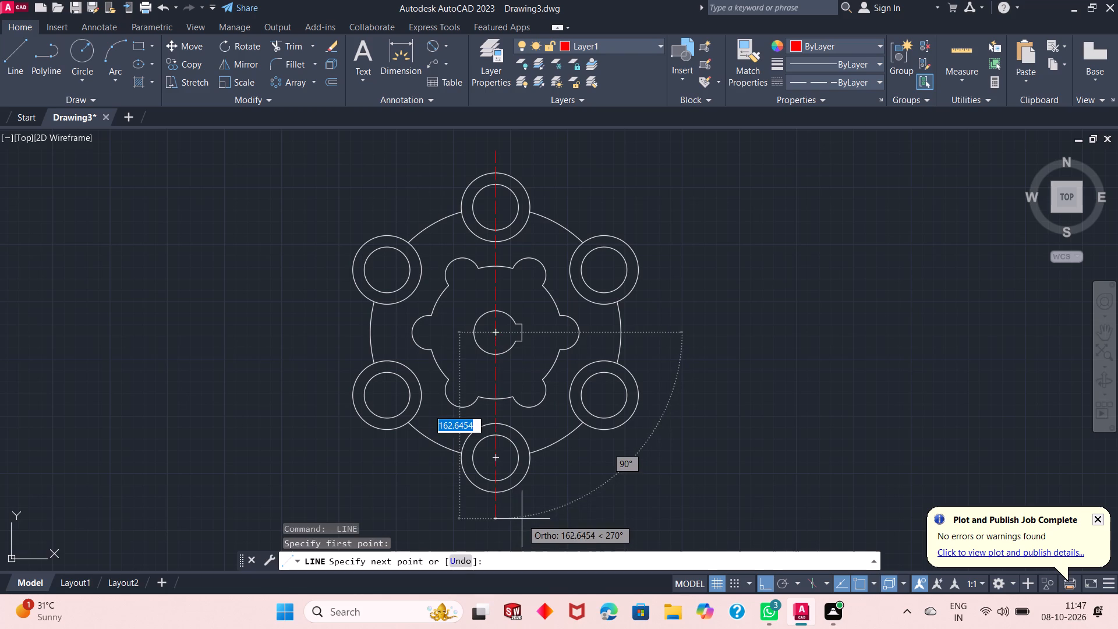
left_click(522, 519)
key("space")
Draw the horizontal centre line from the central hole's centre, about 140 to the right and about 144 to the left.
key("space")
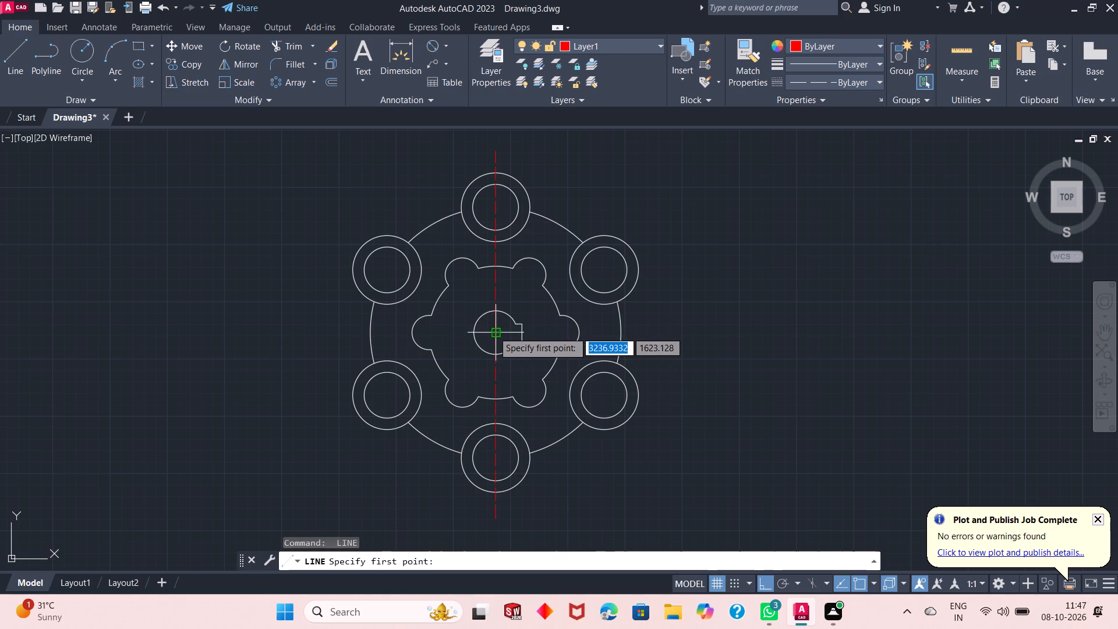
left_click(493, 331)
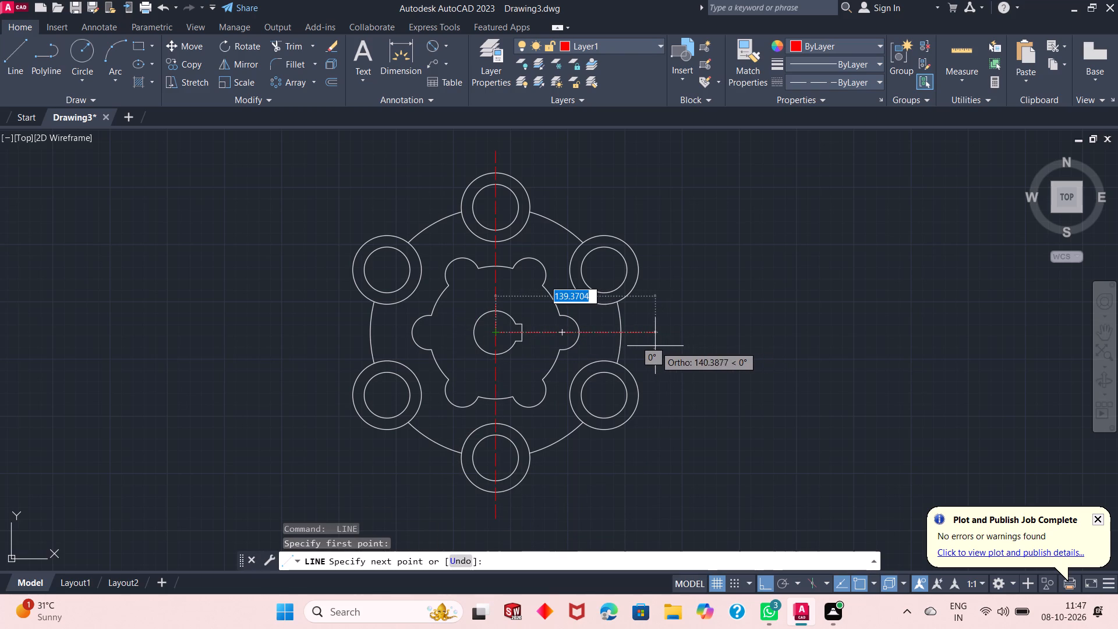
left_click(654, 347)
key("space")
key("space")
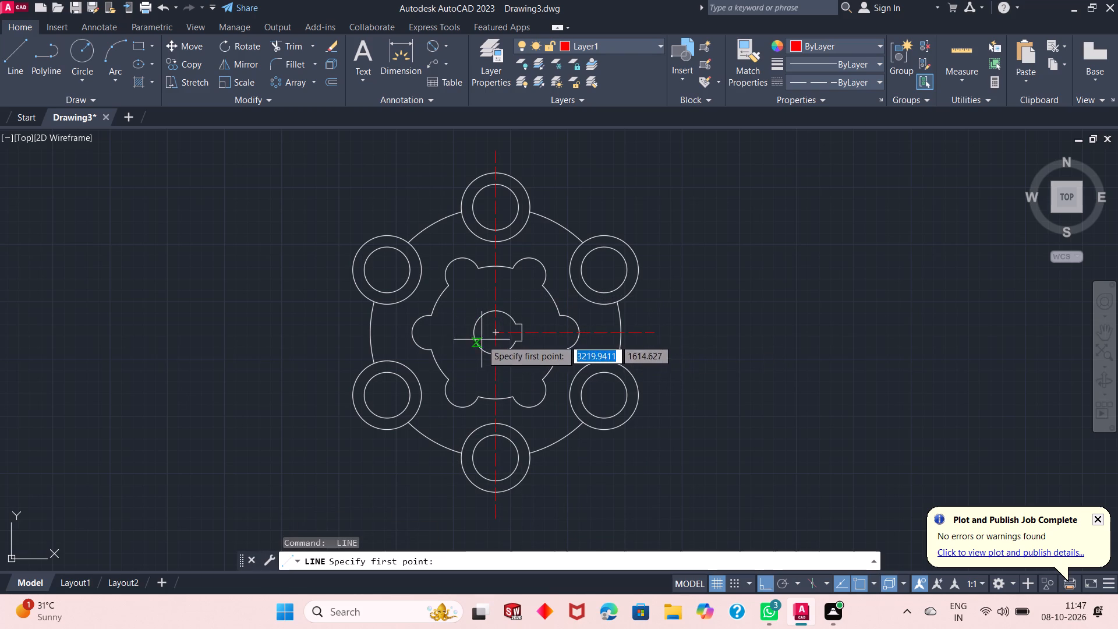
left_click(498, 333)
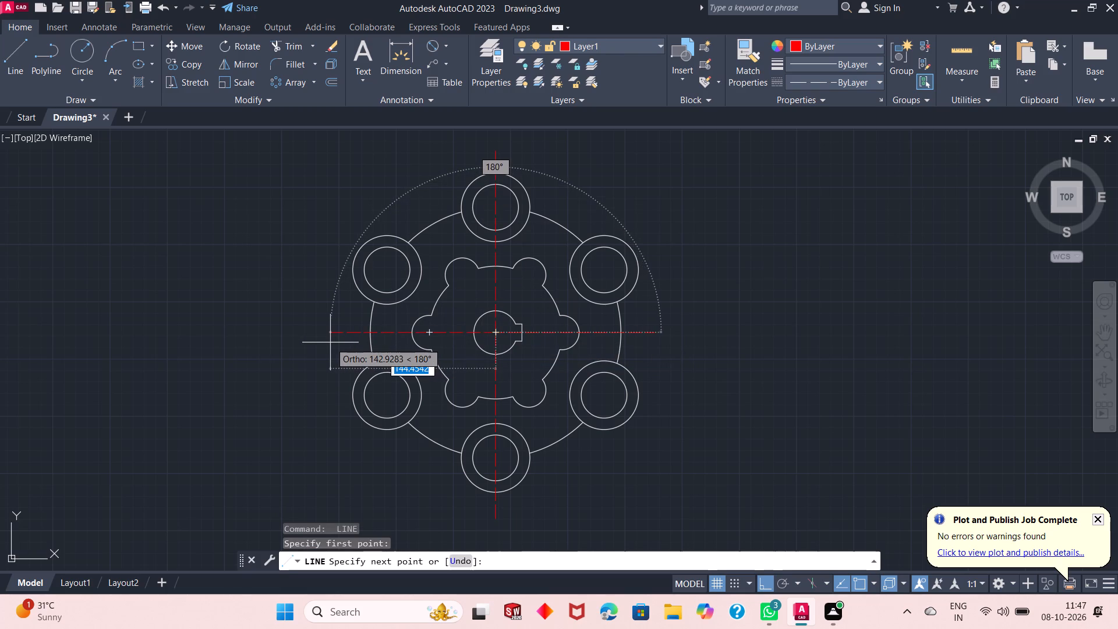
left_click(330, 342)
key("space")
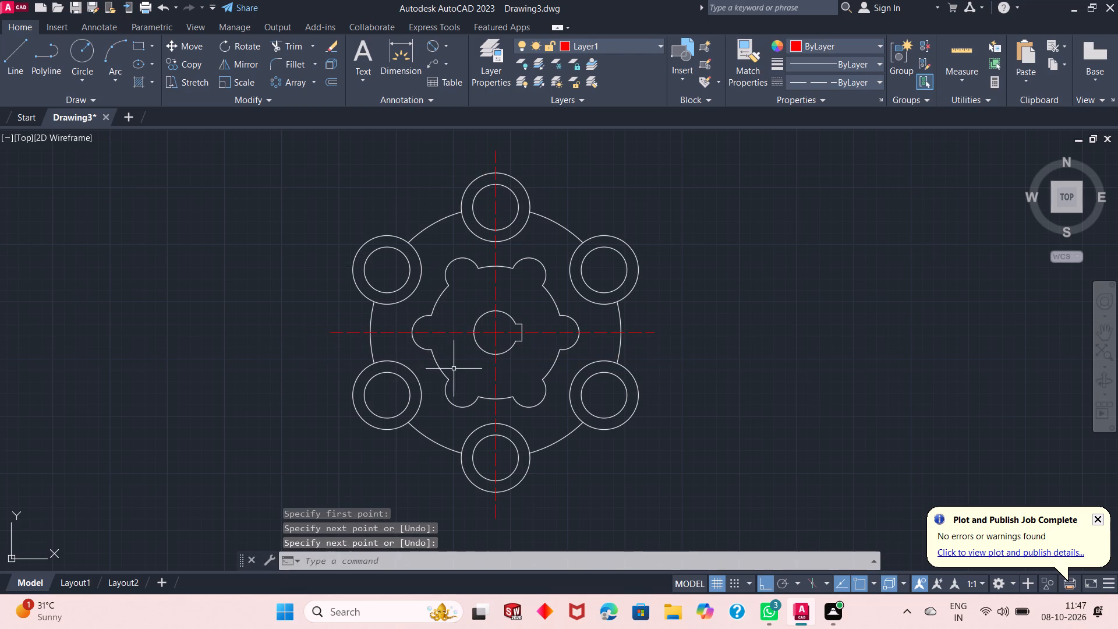
With Ortho off, draw an inclined centre line about 167 long from the centre through the lower-right lobe, 60 degrees below horizontal.
scroll(508, 320, "up", 1)
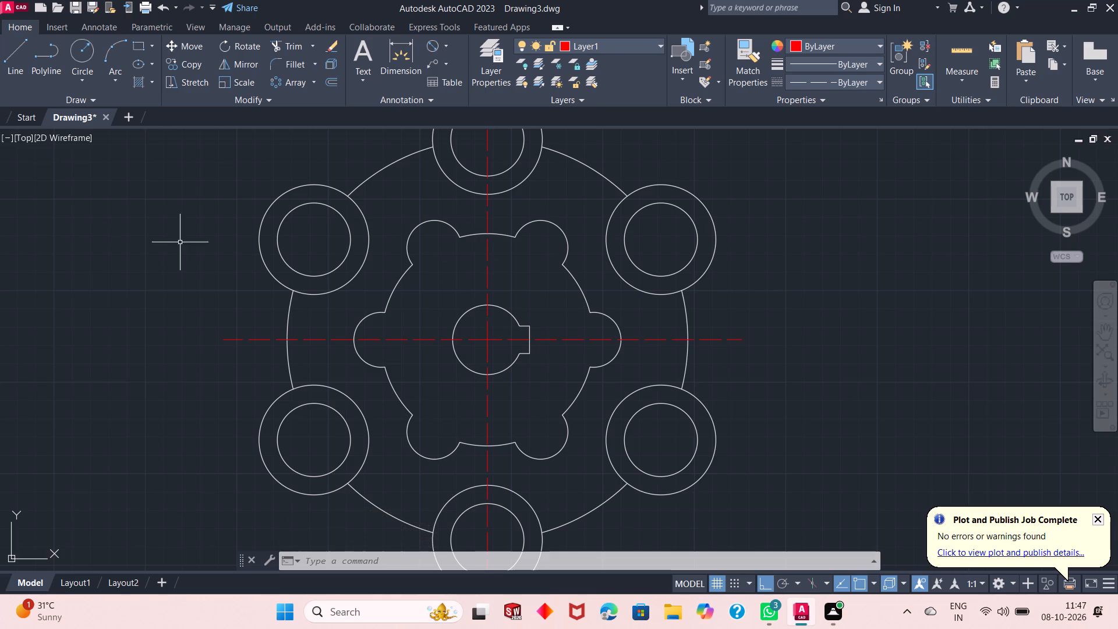
scroll(453, 273, "down", 1)
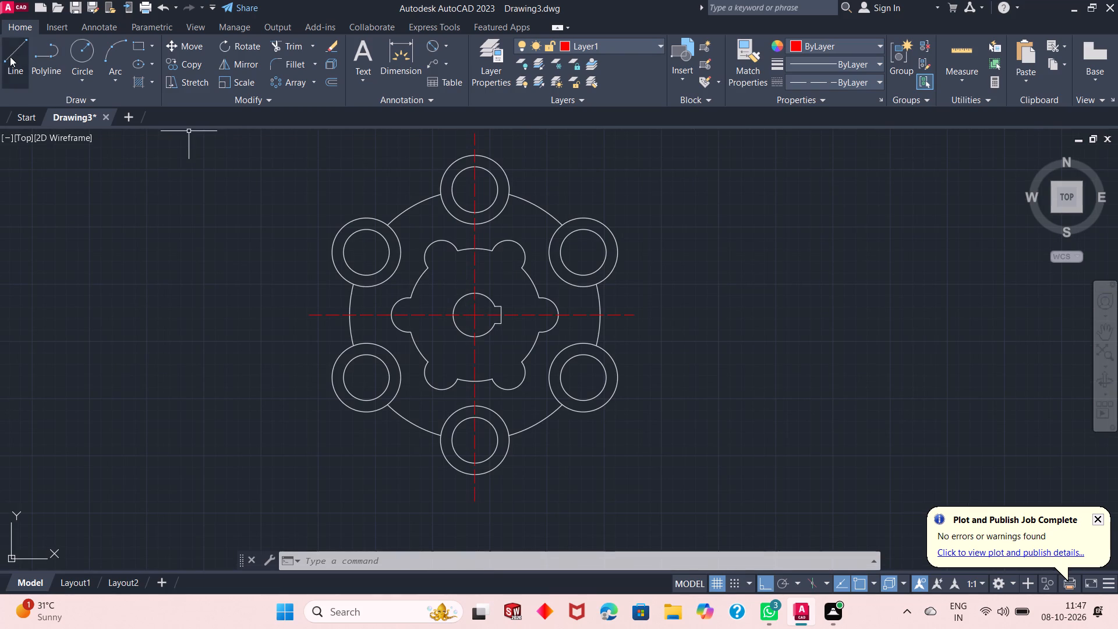
left_click(10, 56)
left_click(476, 313)
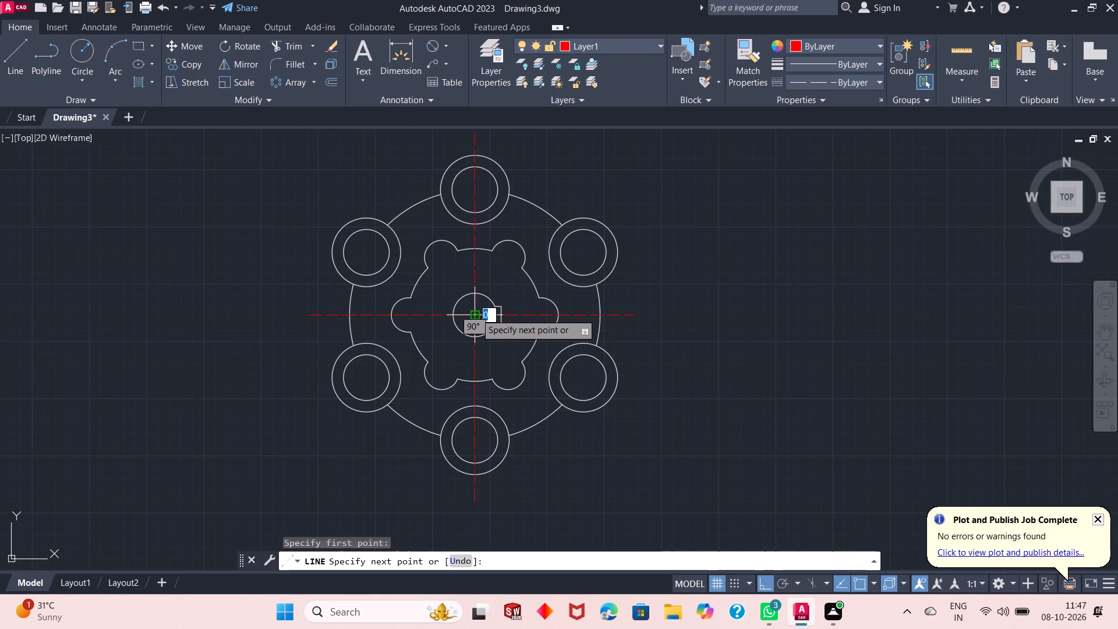
key("F8")
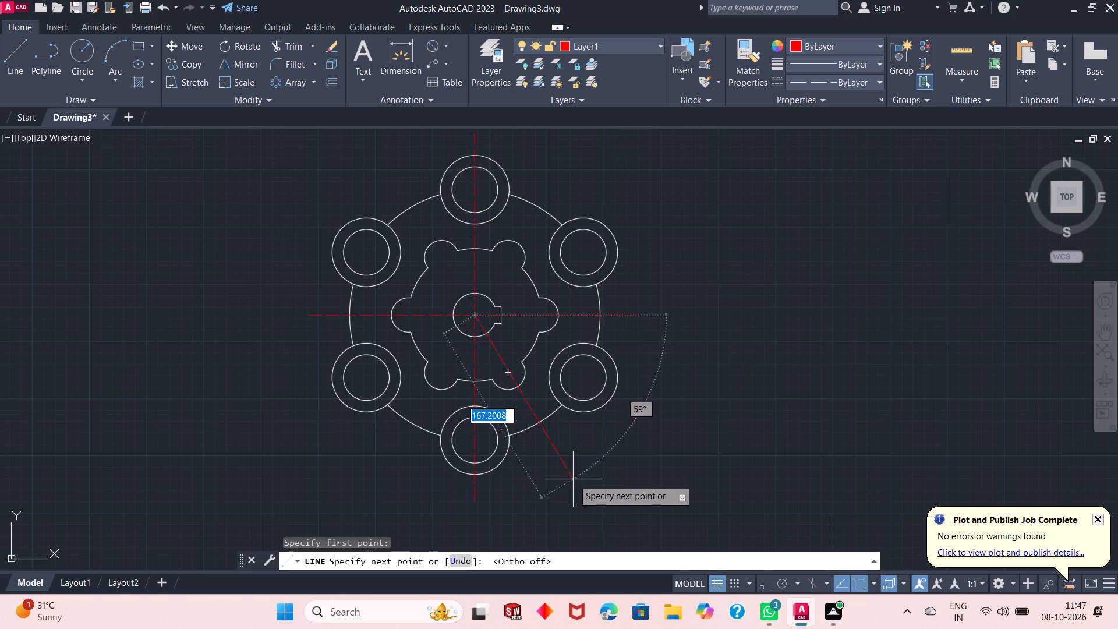
key("Tab")
type("60")
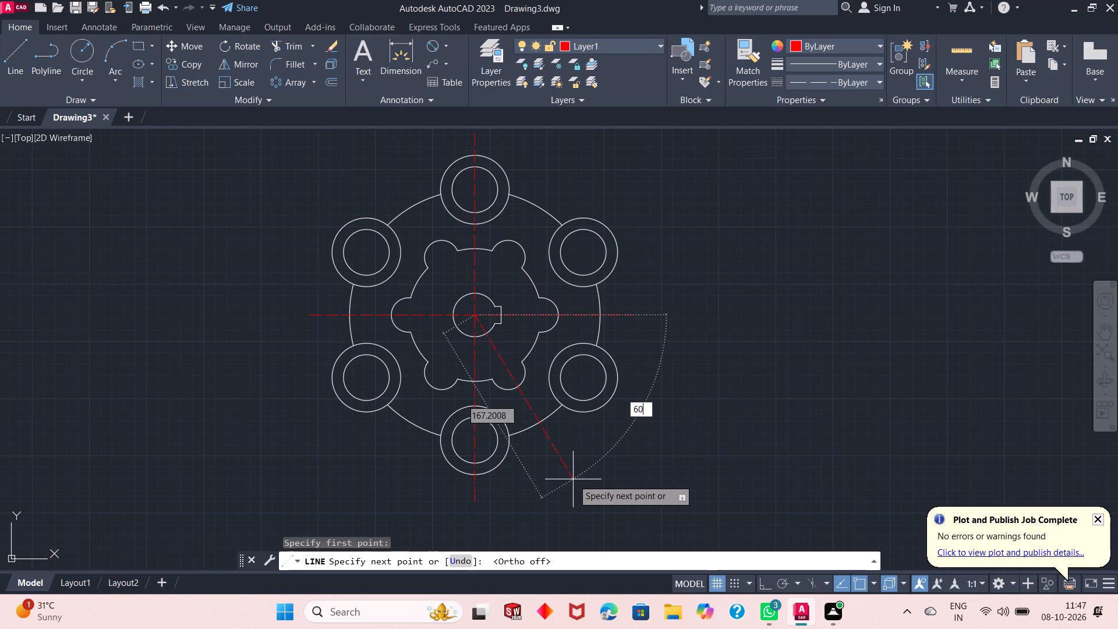
key("Return")
right_click(573, 479)
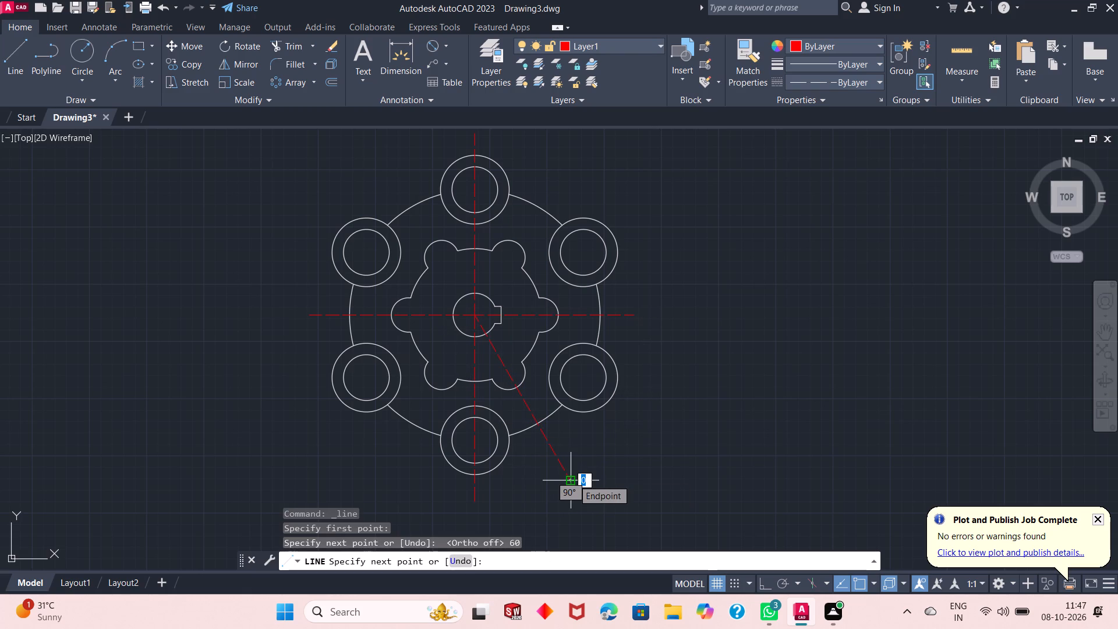
left_click(621, 320)
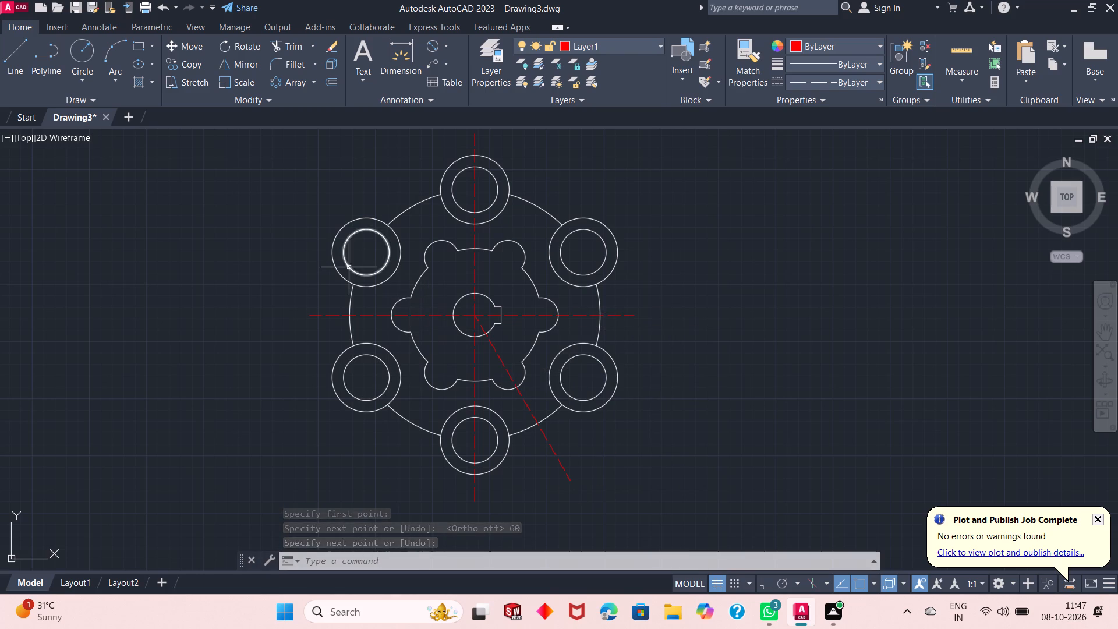
Draw an inclined centre line about 157 long from the centre through the upper-left circle pair at 150 degrees.
left_click(16, 58)
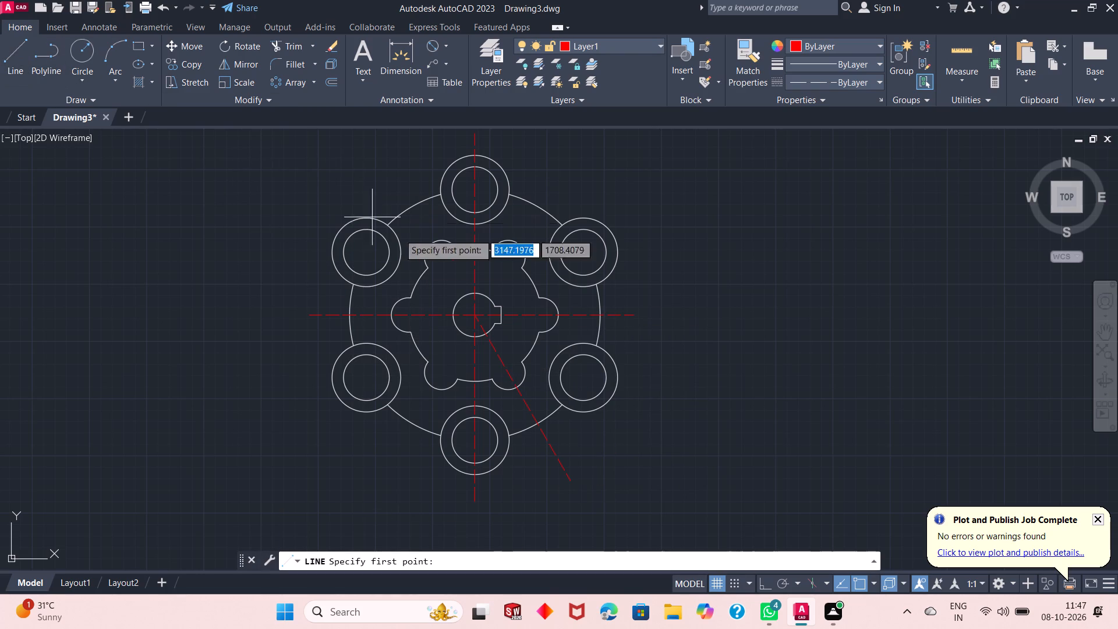
left_click(473, 316)
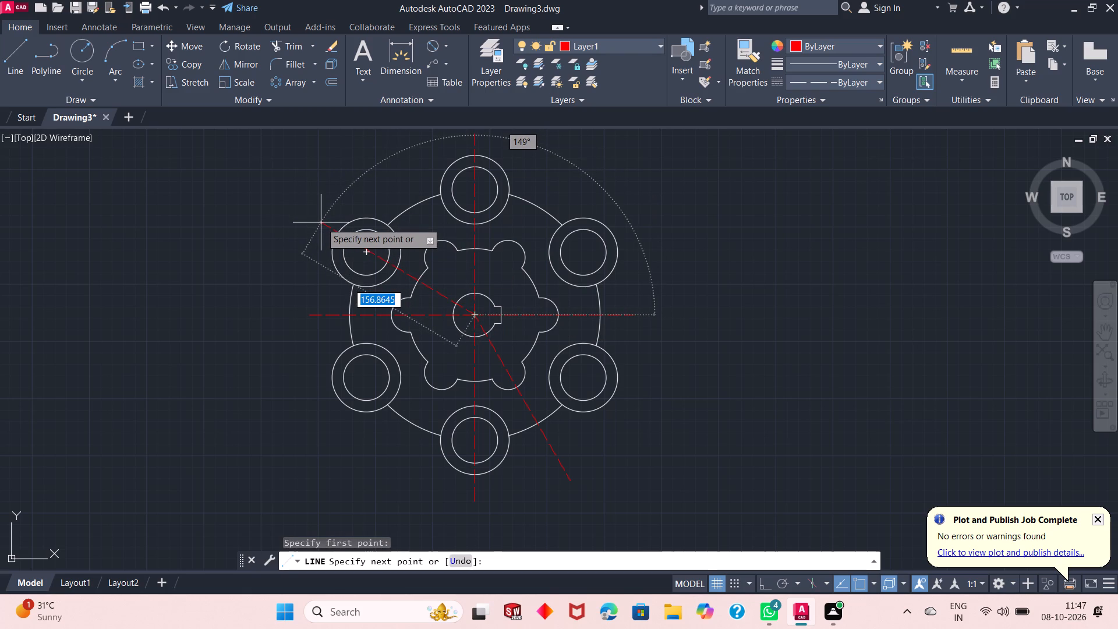
key("Tab")
type("150")
key("Return")
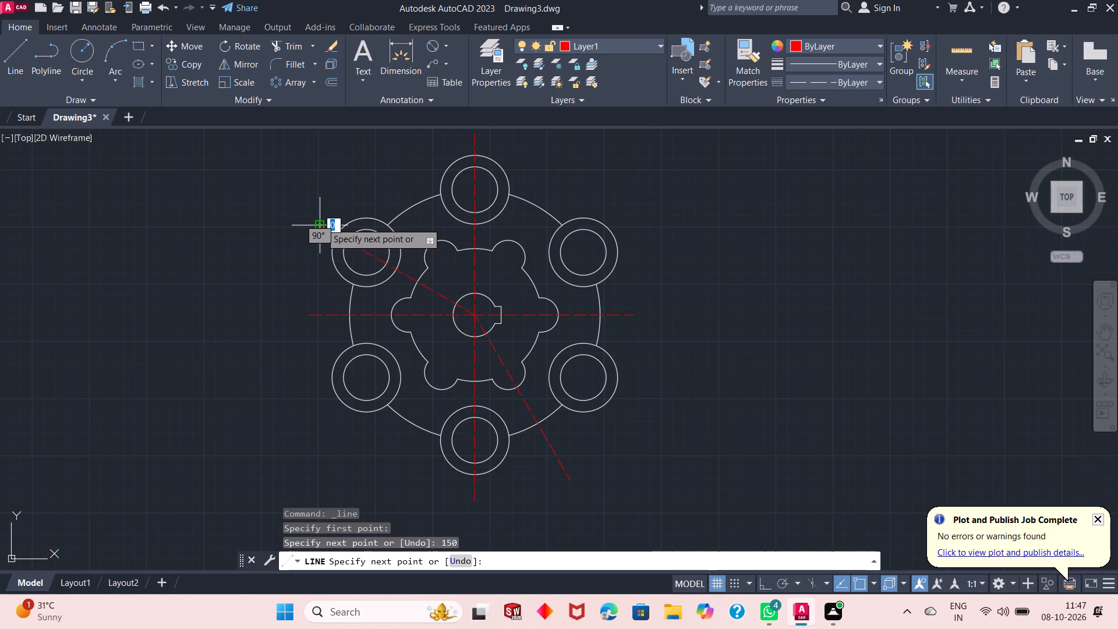
right_click(302, 190)
left_click(324, 196)
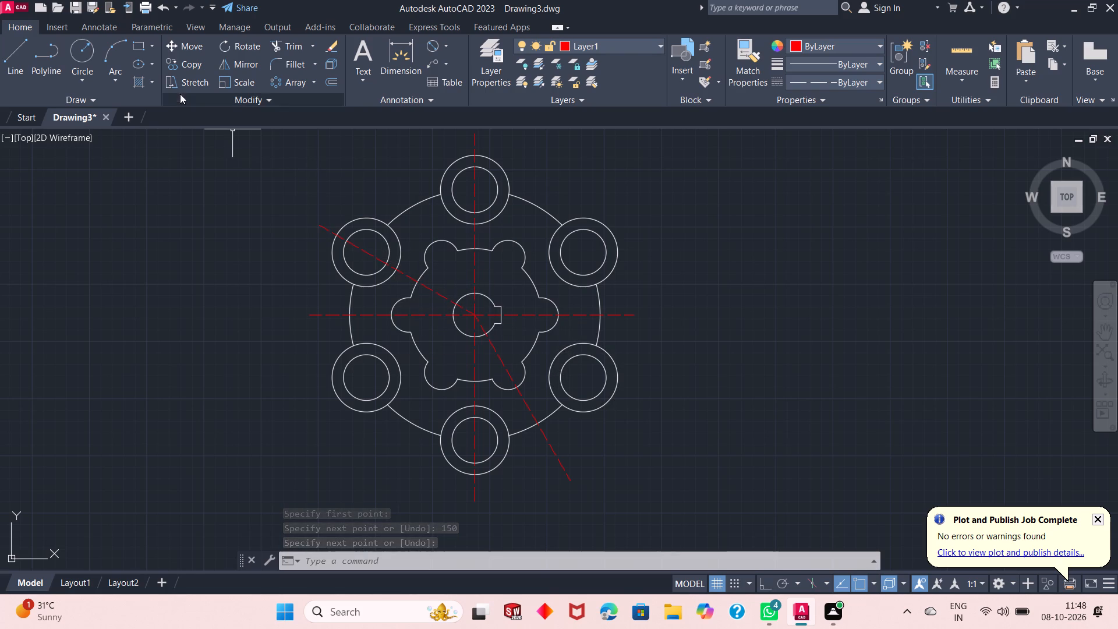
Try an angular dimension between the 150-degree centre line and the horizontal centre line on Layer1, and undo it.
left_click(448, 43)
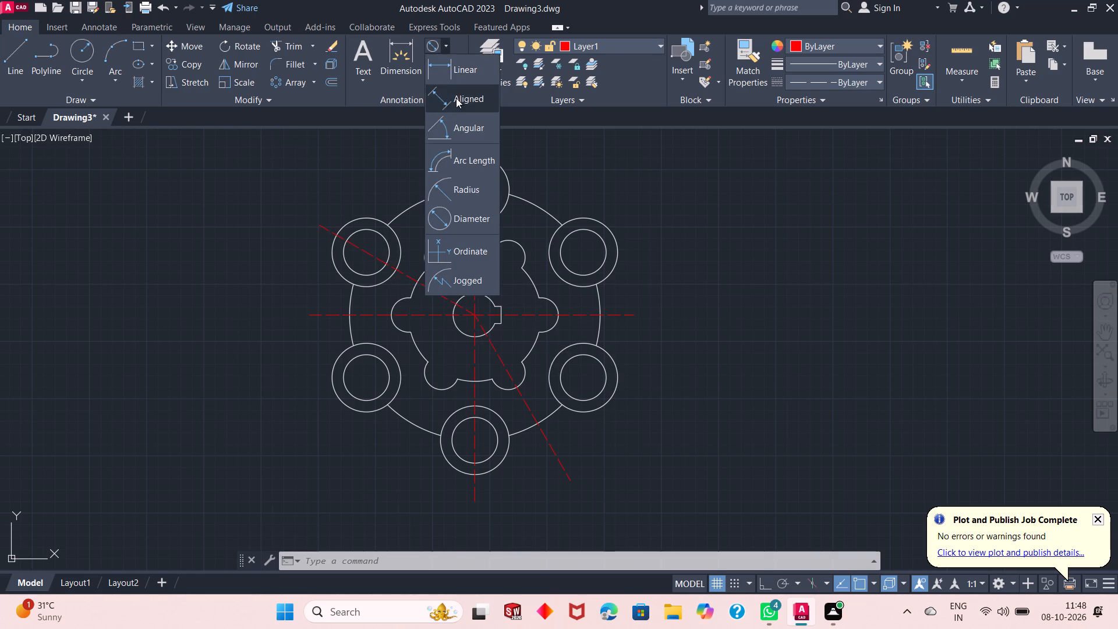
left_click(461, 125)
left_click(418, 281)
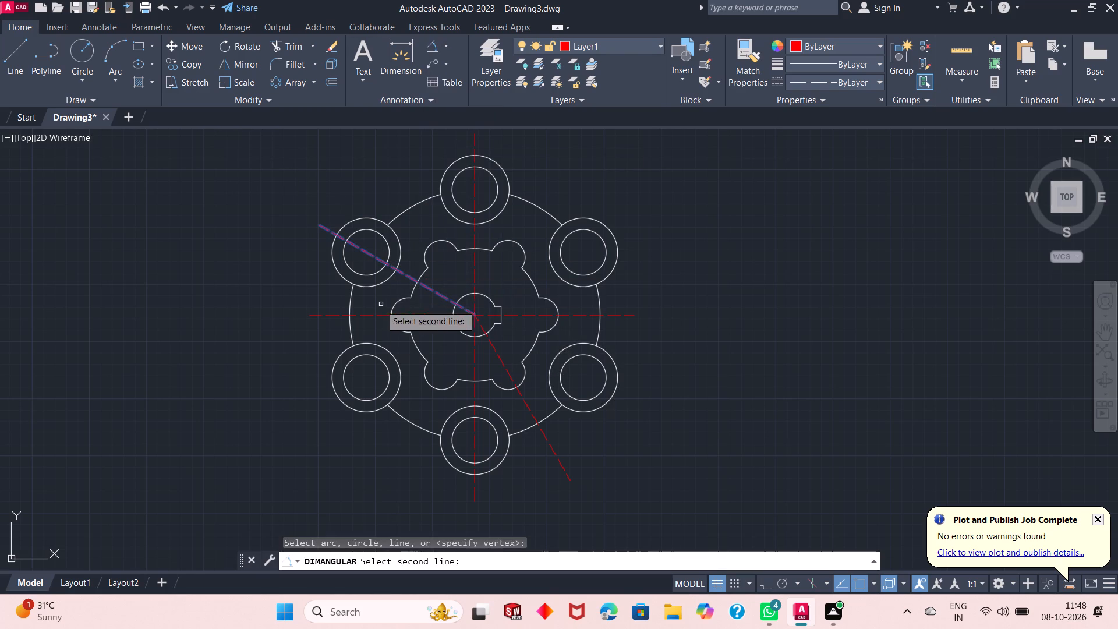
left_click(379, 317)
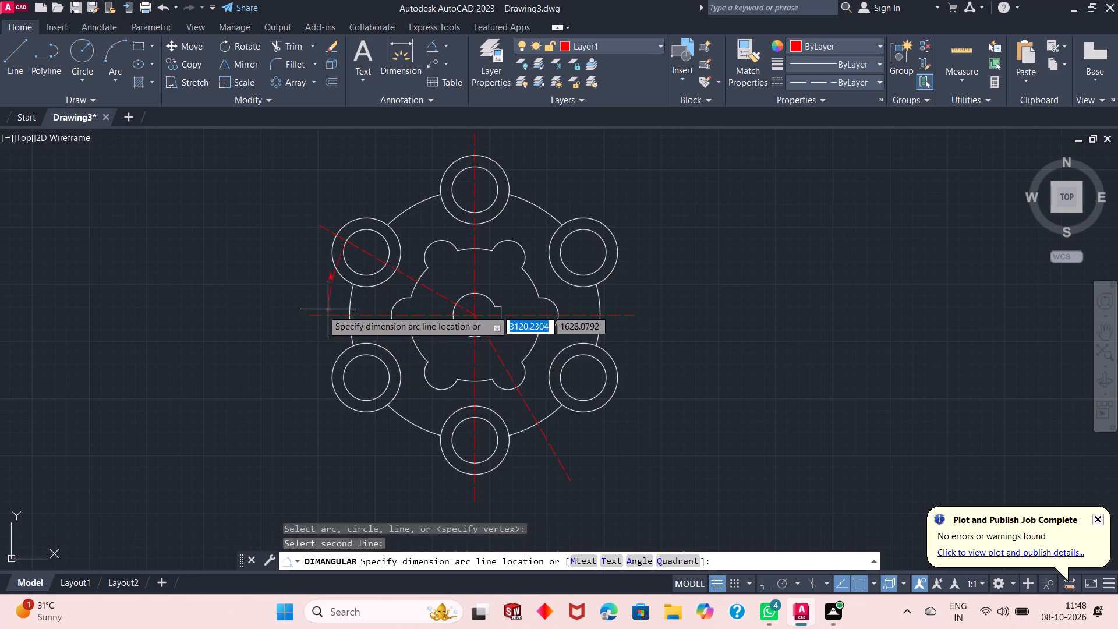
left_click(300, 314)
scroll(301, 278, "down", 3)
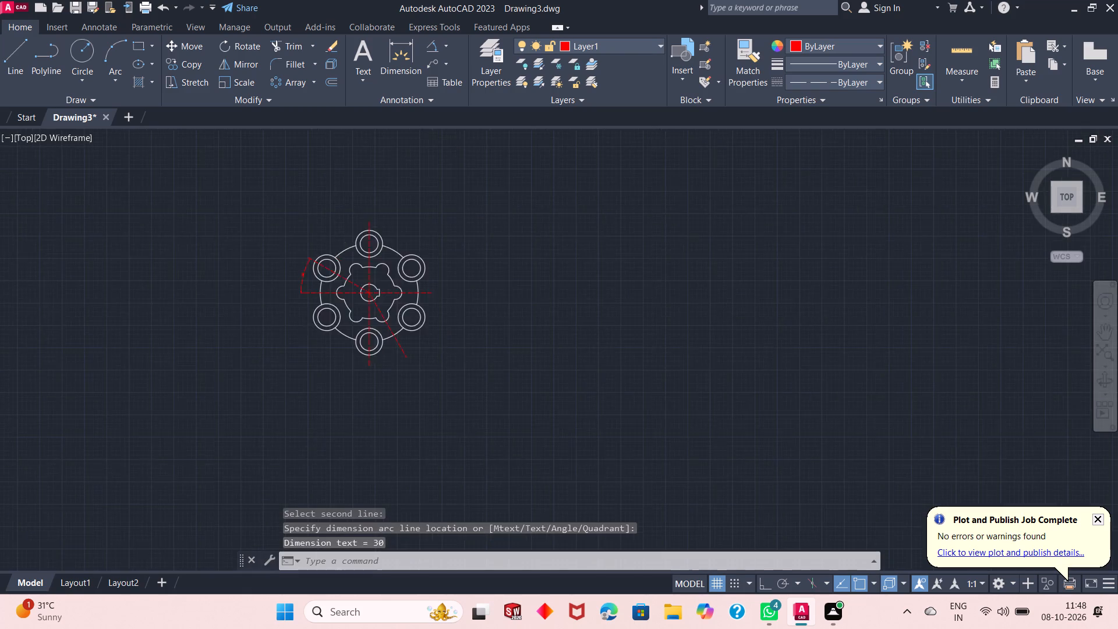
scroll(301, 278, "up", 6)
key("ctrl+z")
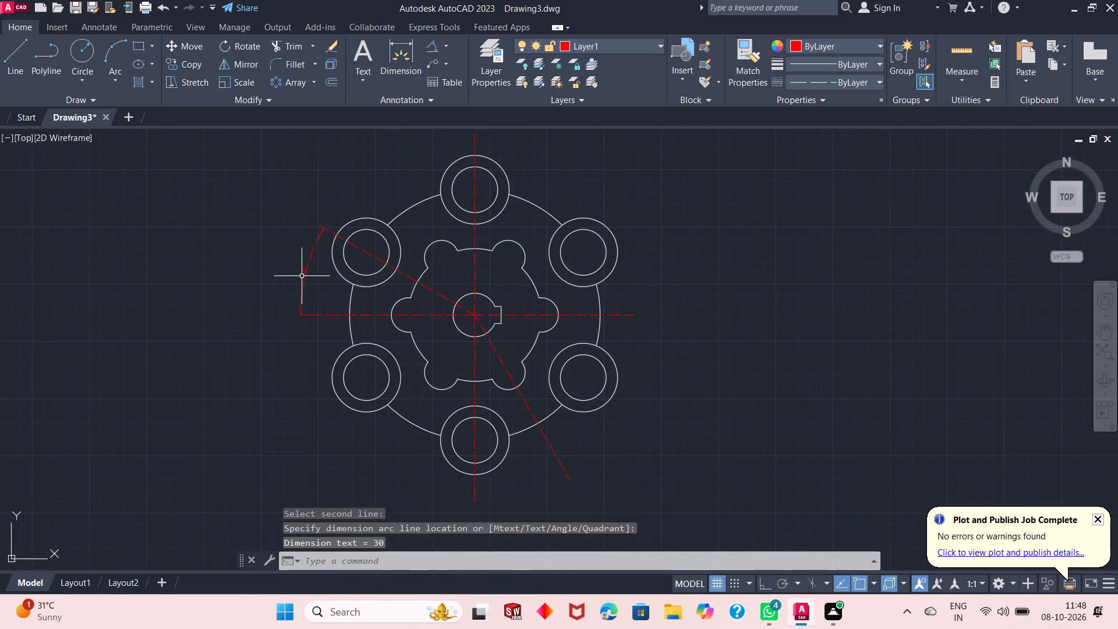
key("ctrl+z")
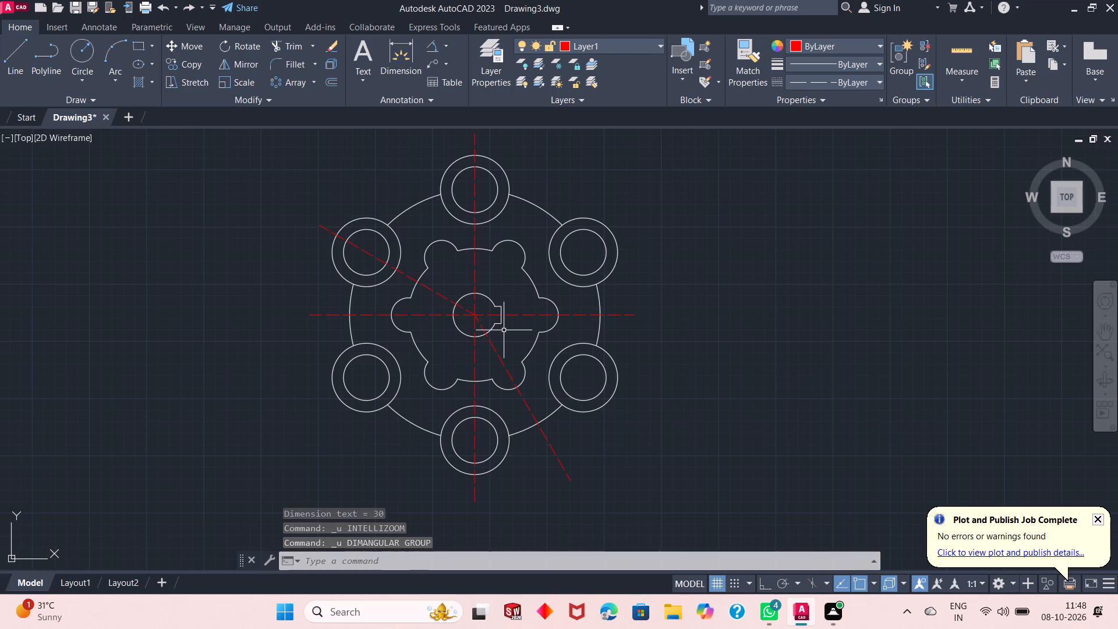
Make Layer2 the current layer.
scroll(483, 320, "up", 1)
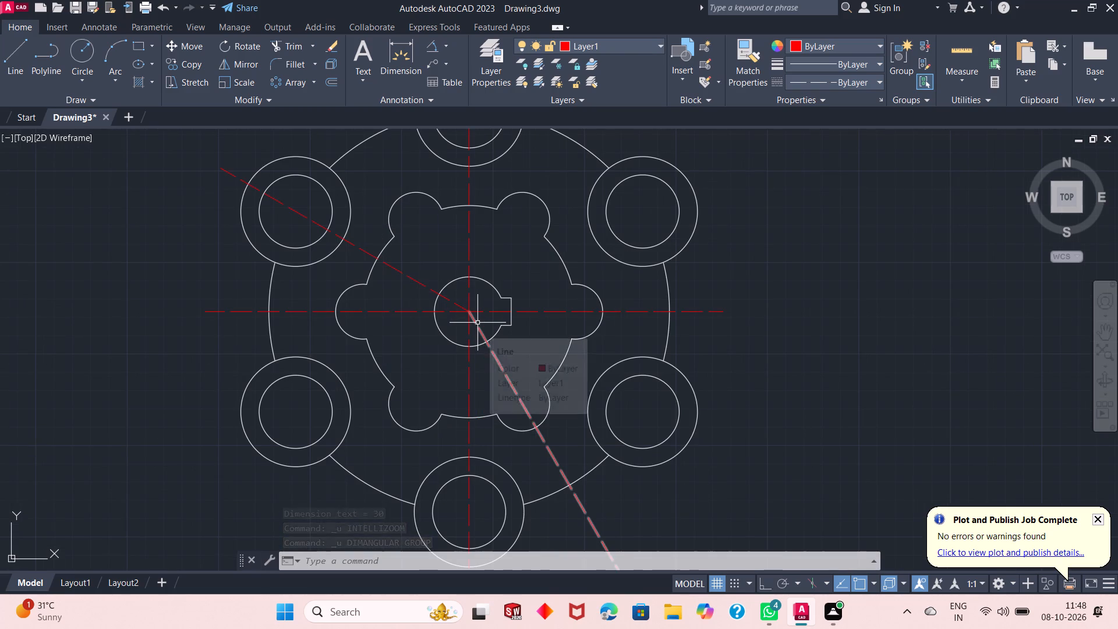
scroll(477, 323, "down", 1)
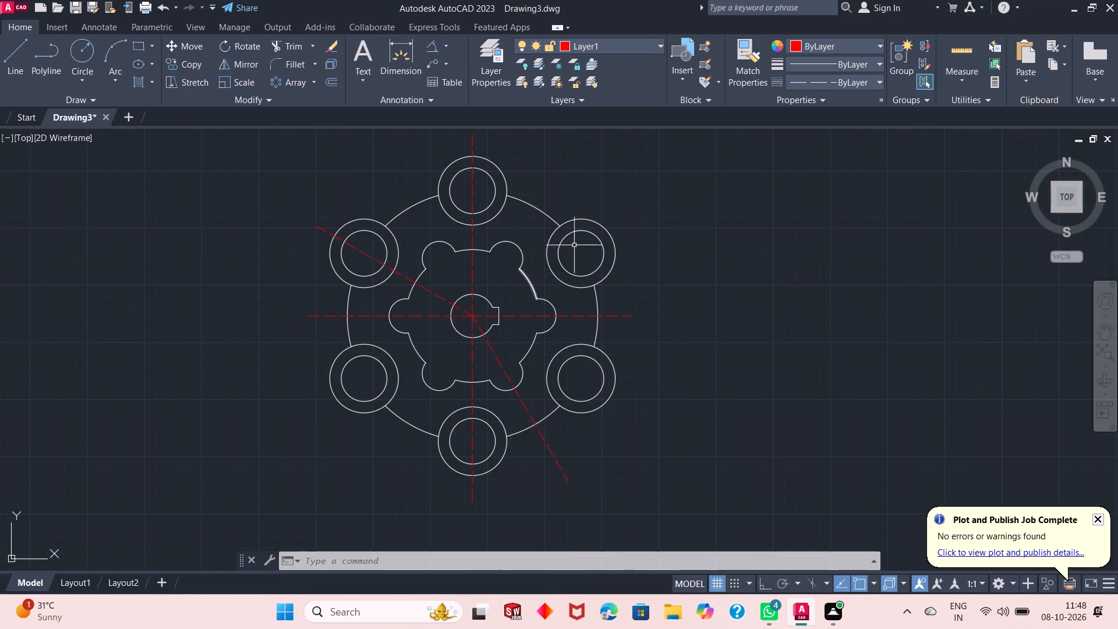
left_click(649, 50)
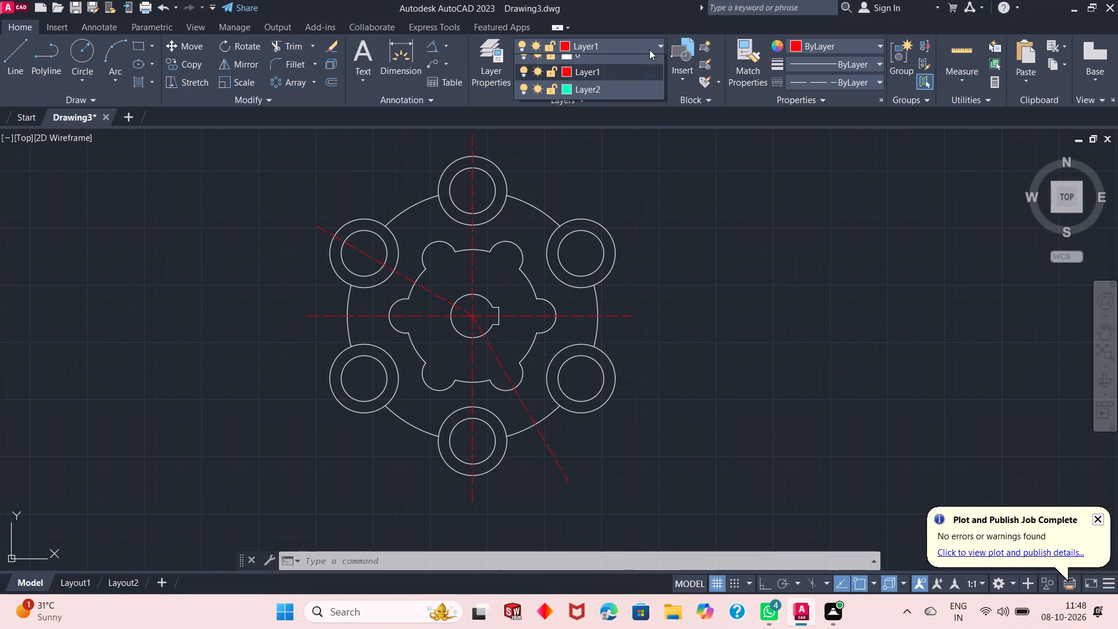
left_click(628, 94)
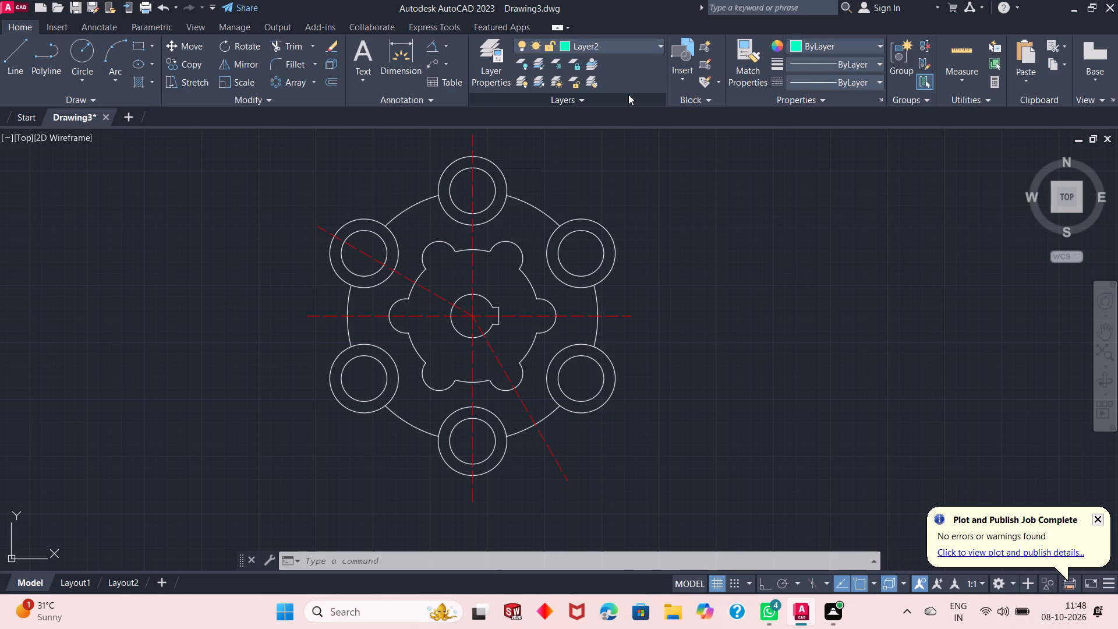
Add a diameter dimension to the lobed profile's base arc, placing its text outside the lower-left circle pair.
scroll(483, 283, "up", 1)
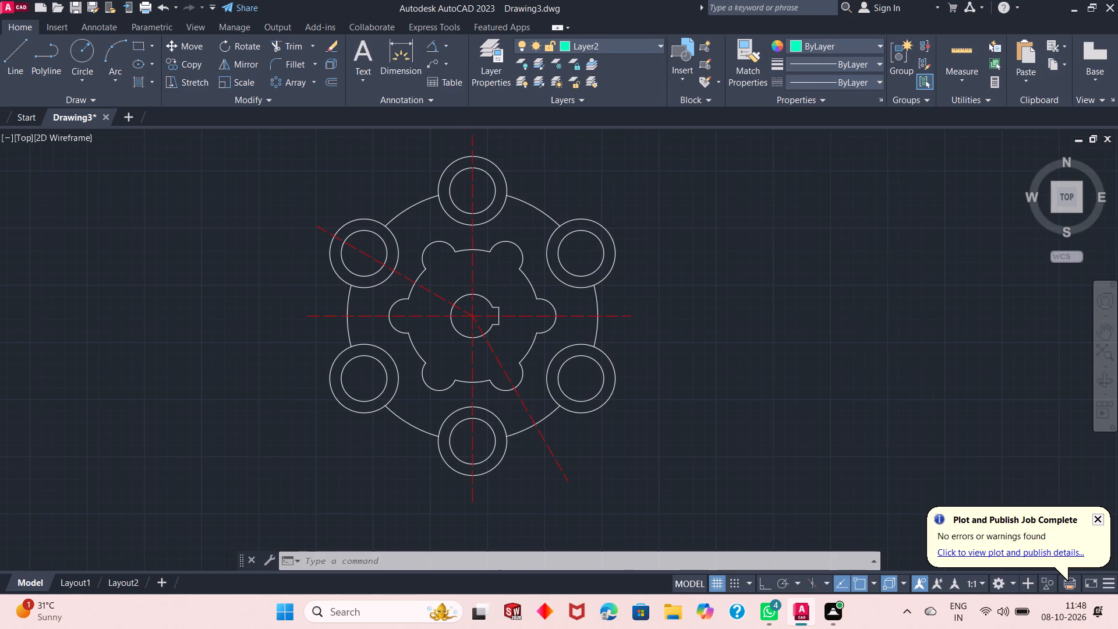
scroll(436, 341, "up", 1)
scroll(441, 339, "down", 1)
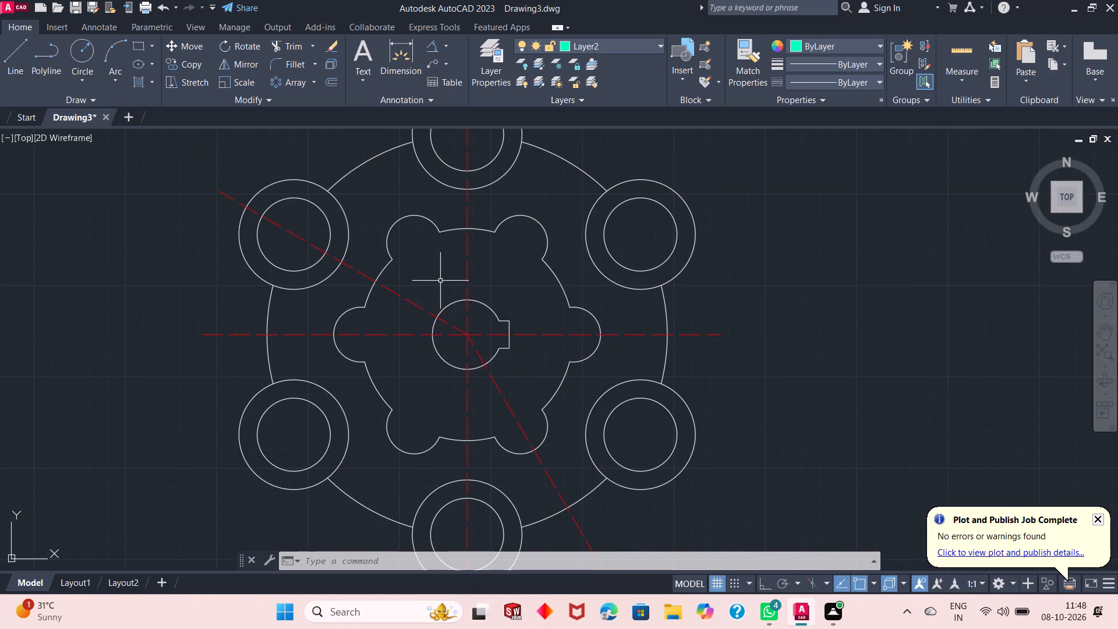
scroll(440, 281, "down", 1)
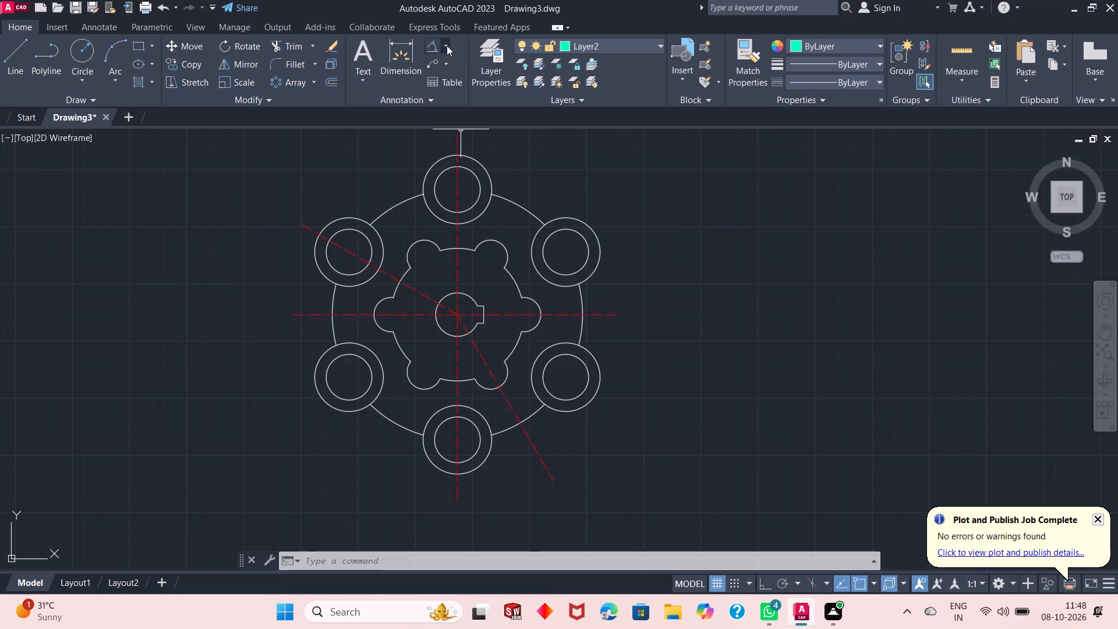
left_click(447, 45)
left_click(447, 67)
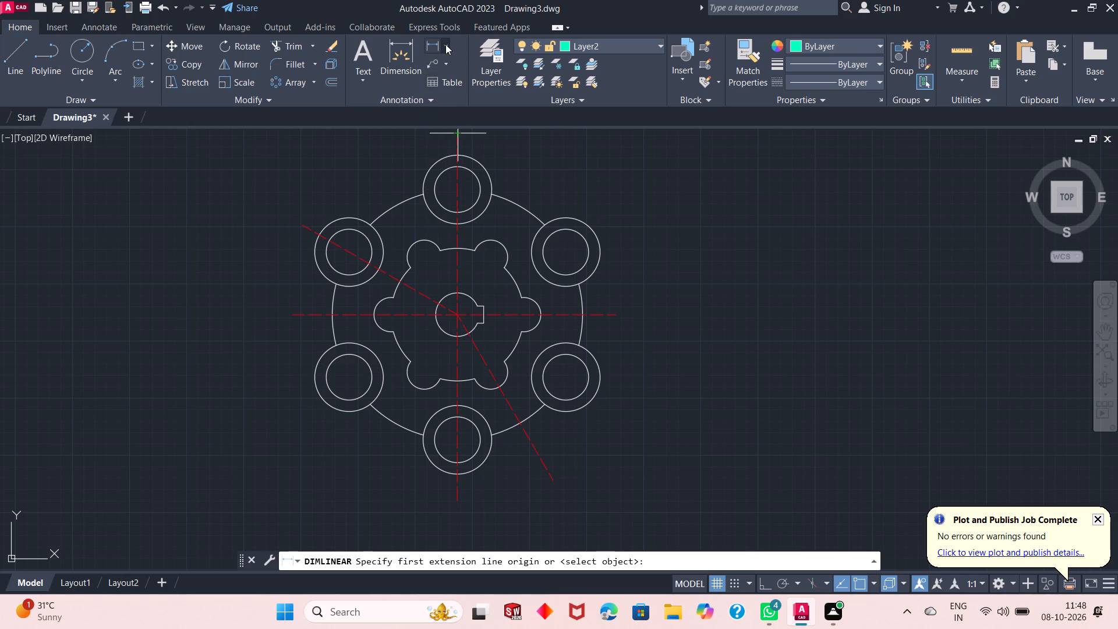
left_click(445, 44)
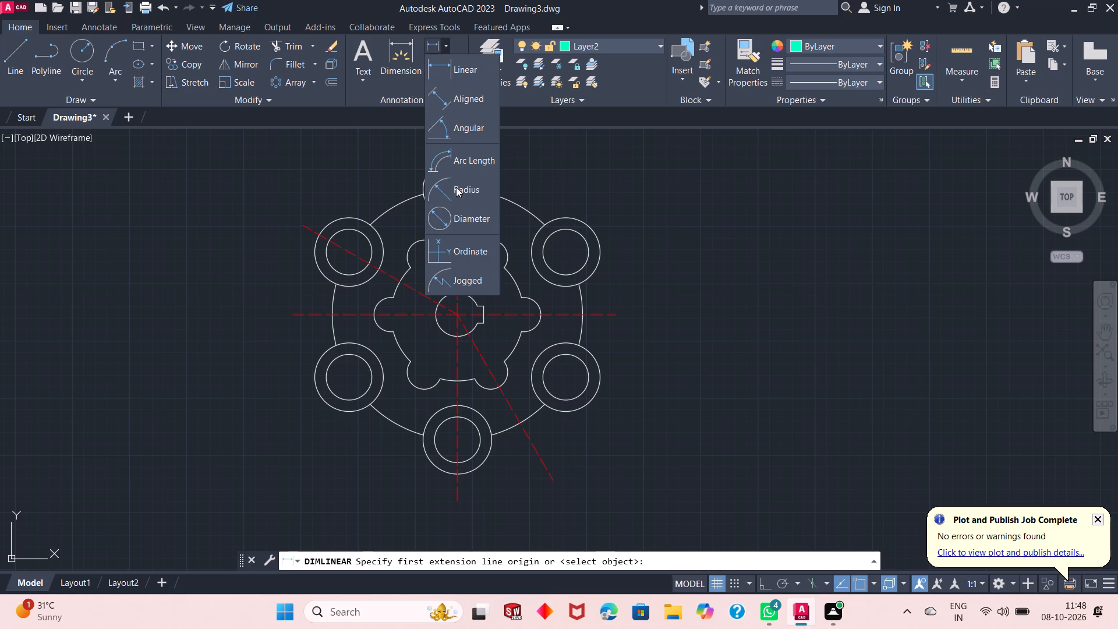
left_click(461, 211)
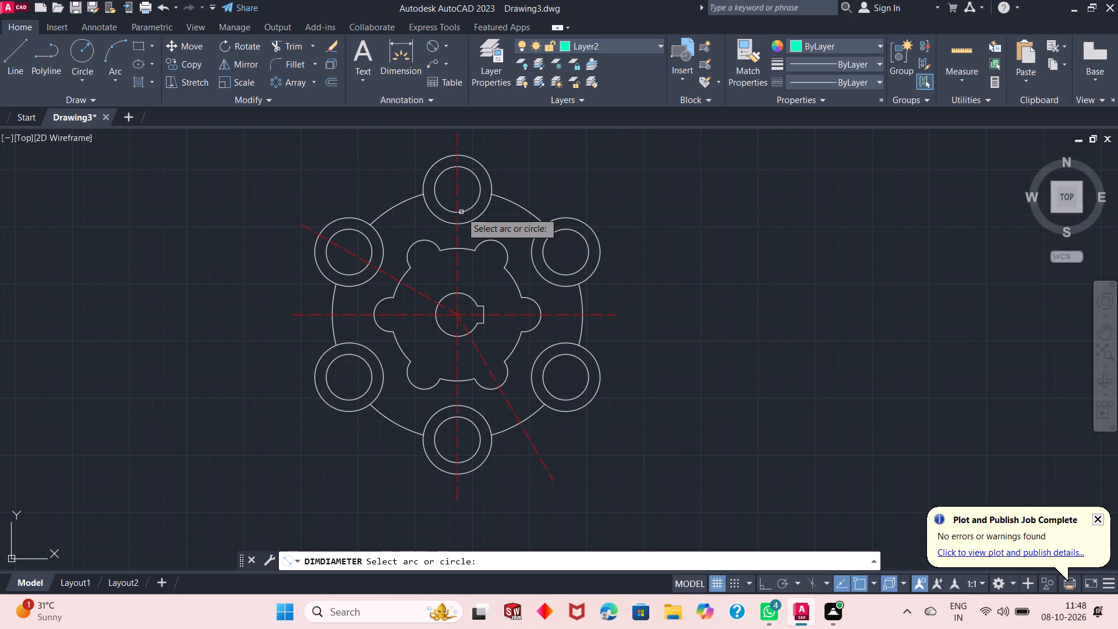
left_click(401, 350)
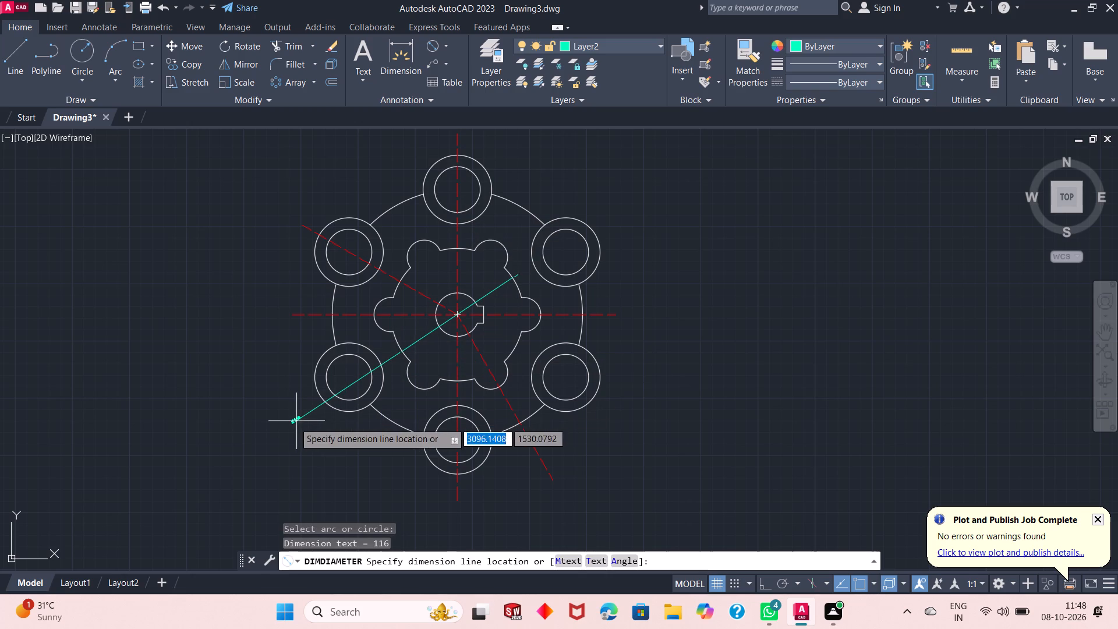
left_click(293, 423)
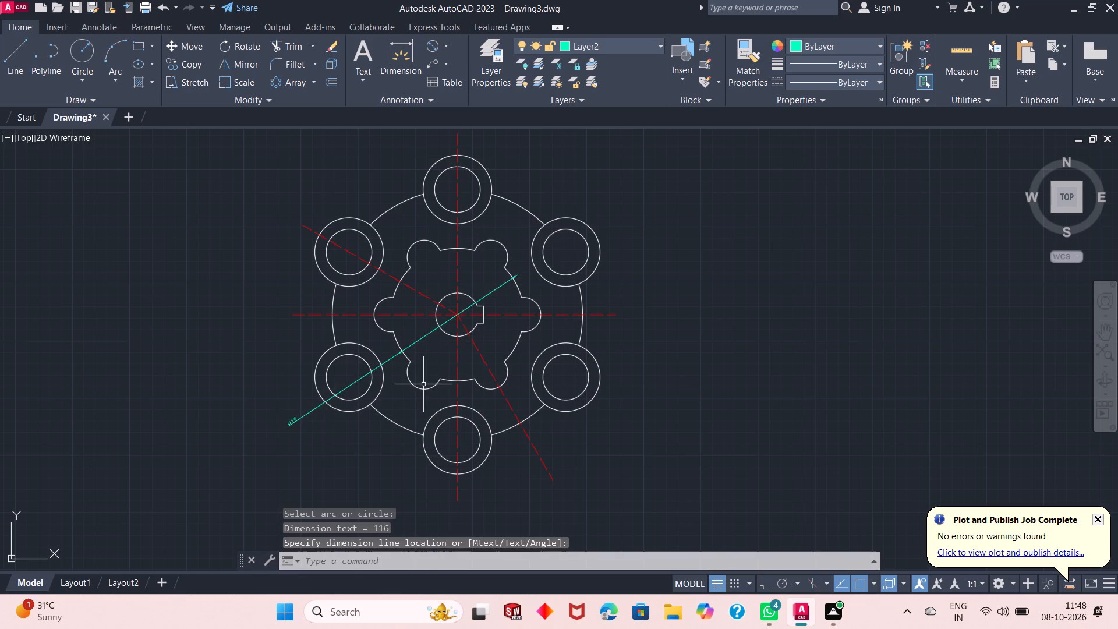
Set the text height of dimension style ISO-25 to 6 and make the style current.
key("d")
key("Return")
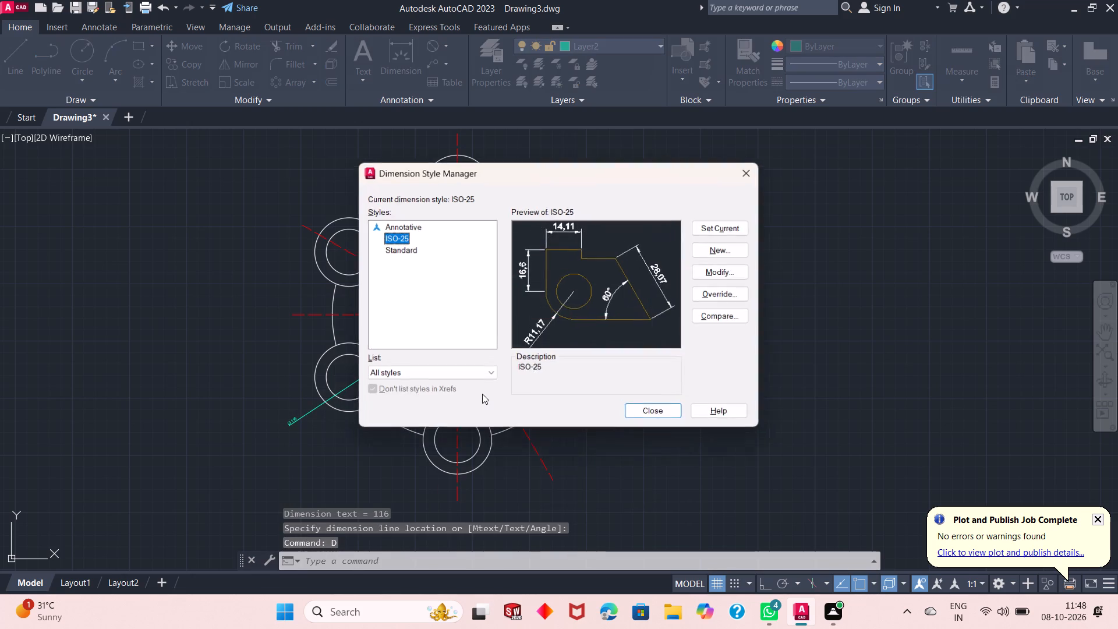
left_click(716, 277)
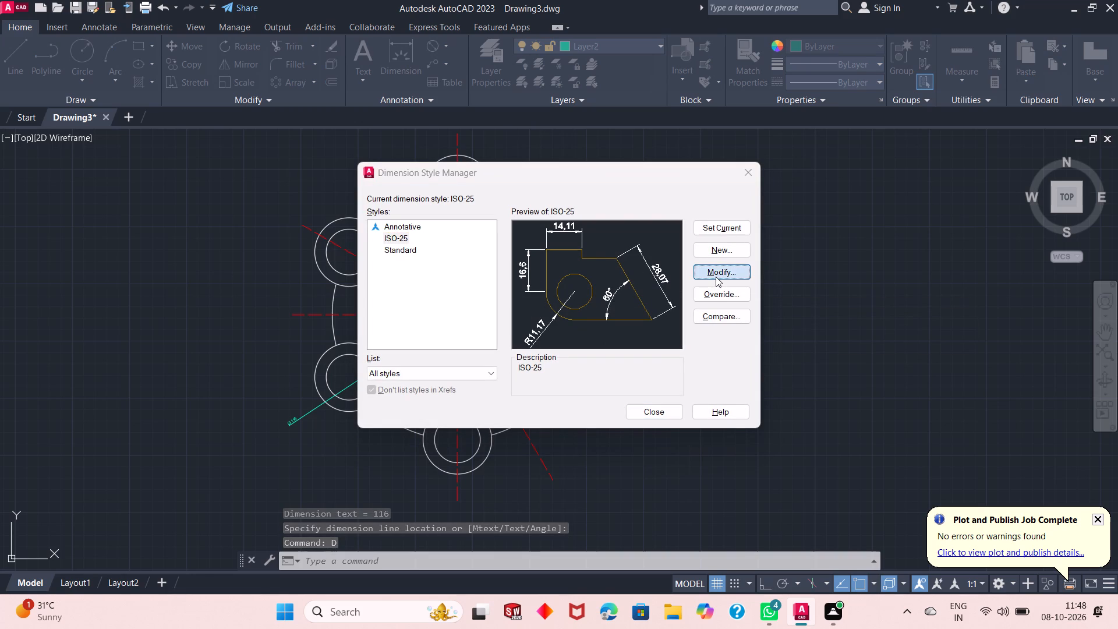
double_click(529, 246)
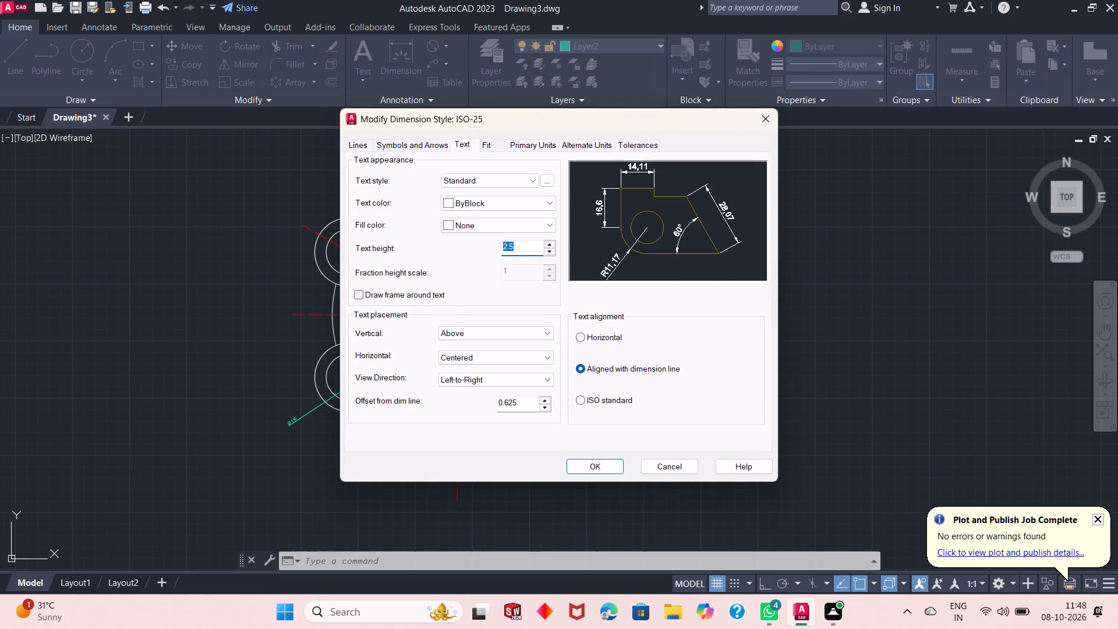
key("6")
key("Return")
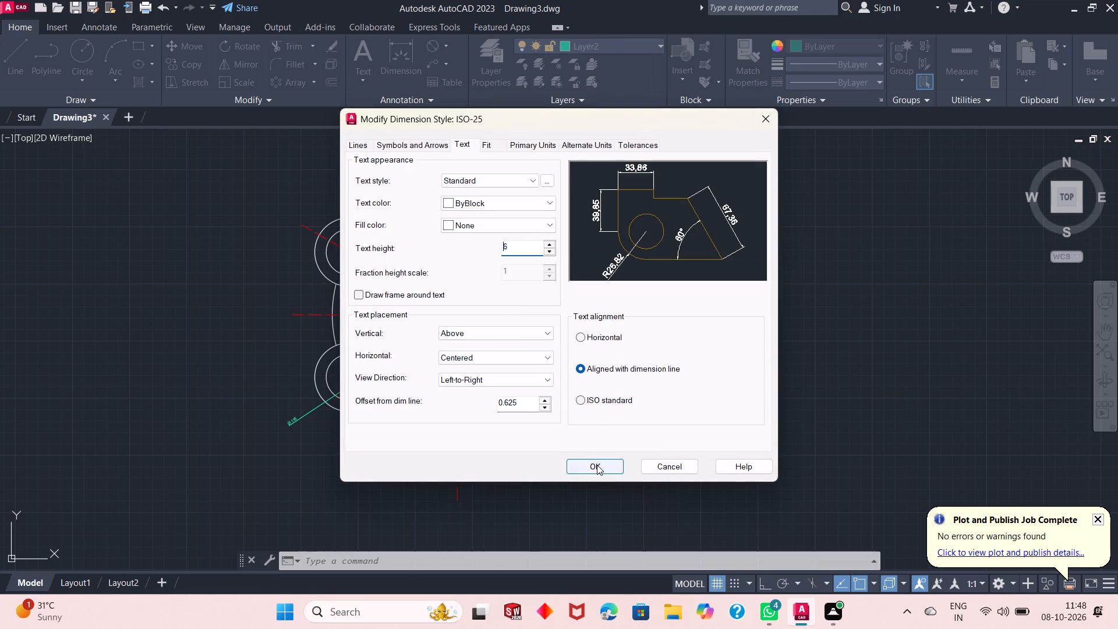
left_click(597, 465)
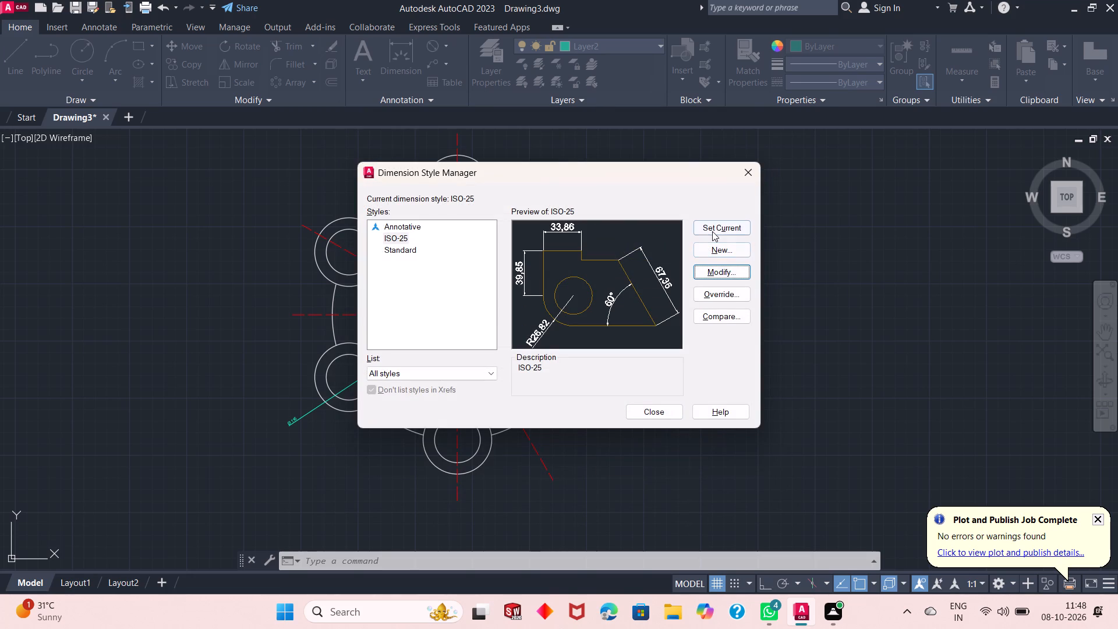
left_click(712, 231)
left_click(650, 412)
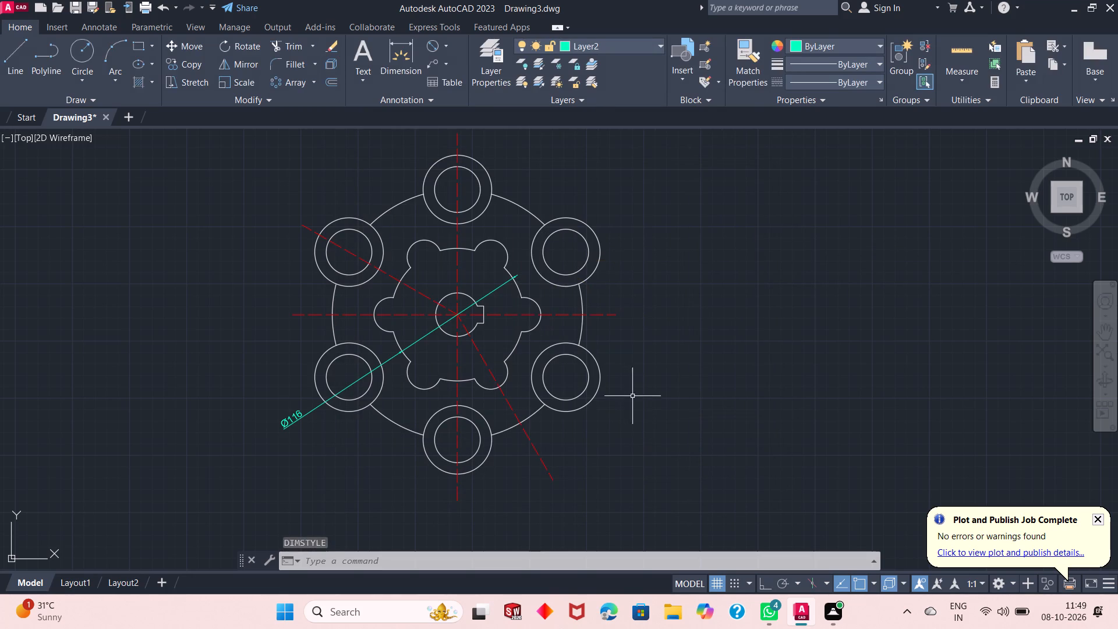
Add a diameter dimension to the large outer circle, with its text outside the circle just below the horizontal centre line.
left_click(434, 47)
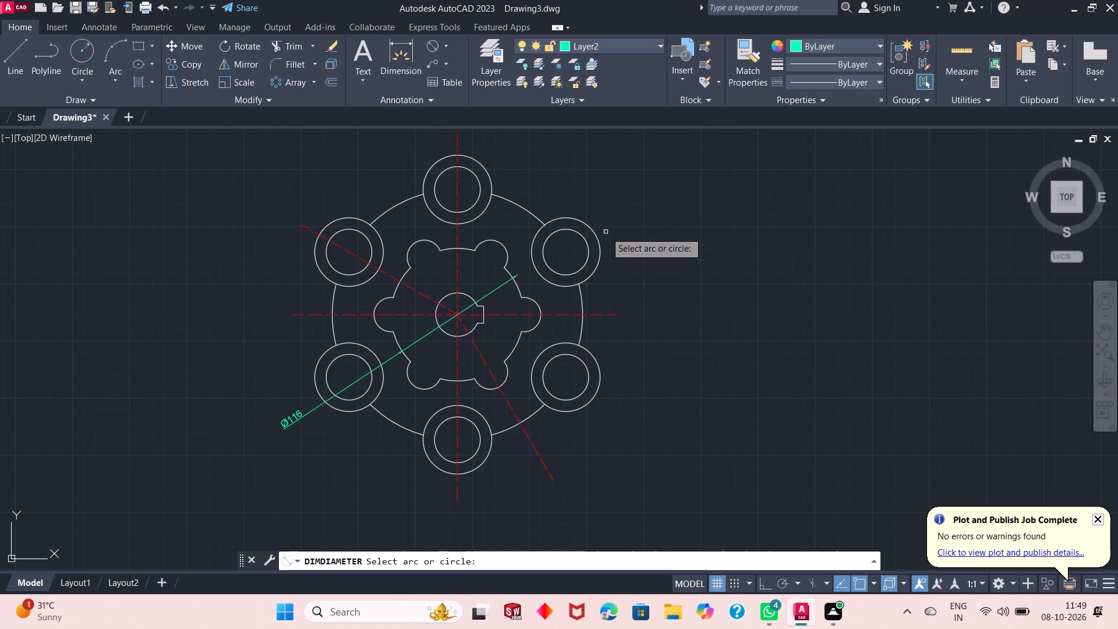
left_click(580, 330)
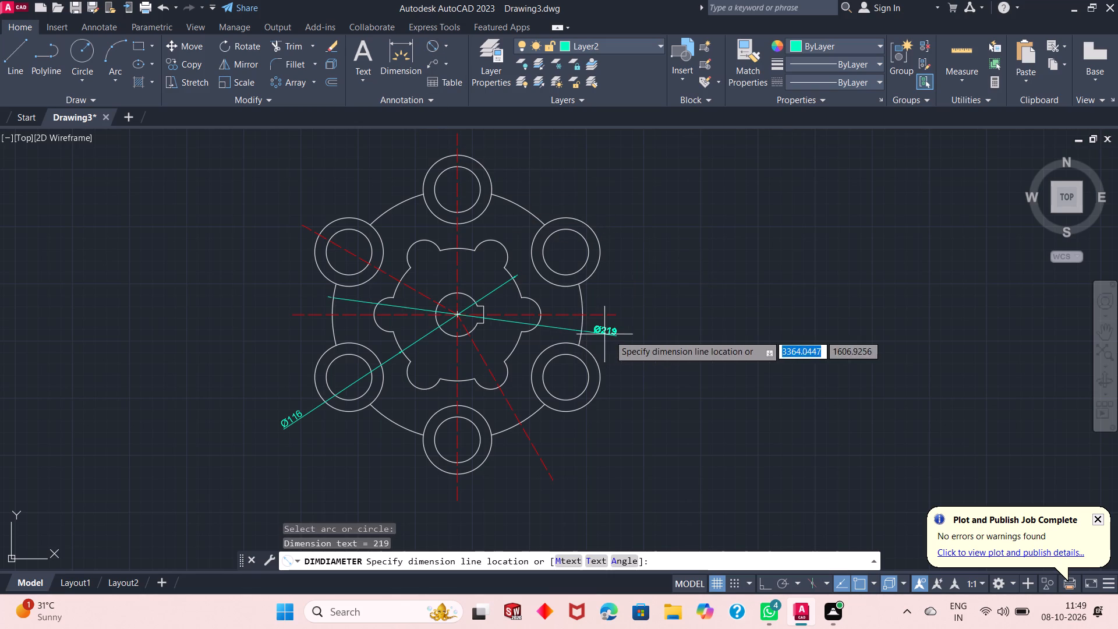
left_click(639, 343)
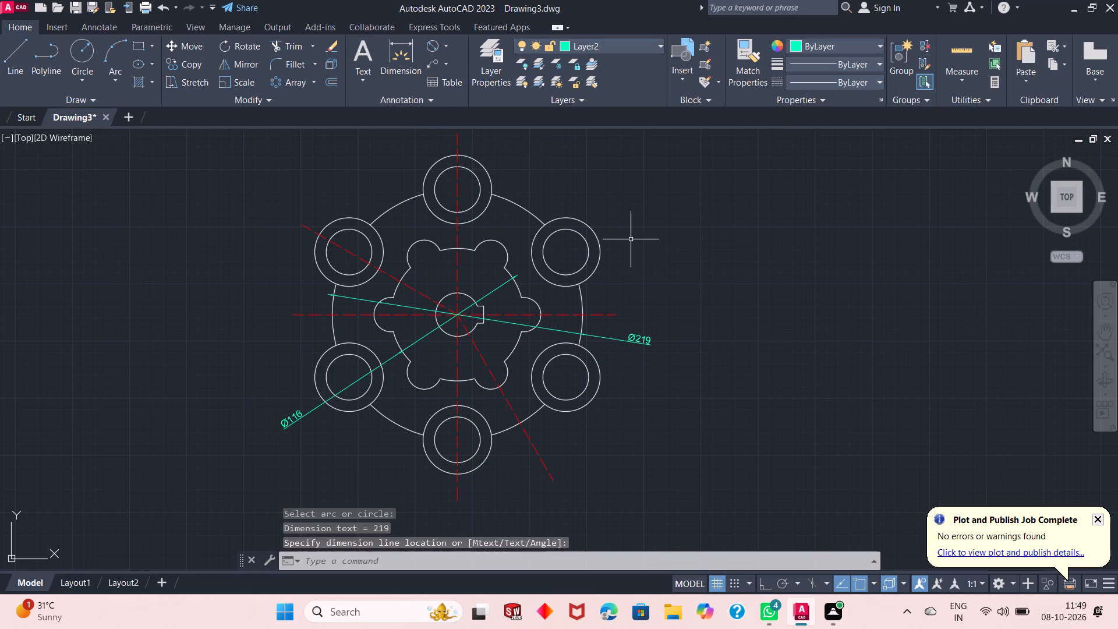
Add diameter dimensions to the inner and outer circles of the upper-right circle pair, with both texts outside the circles.
right_click(624, 230)
left_click(648, 237)
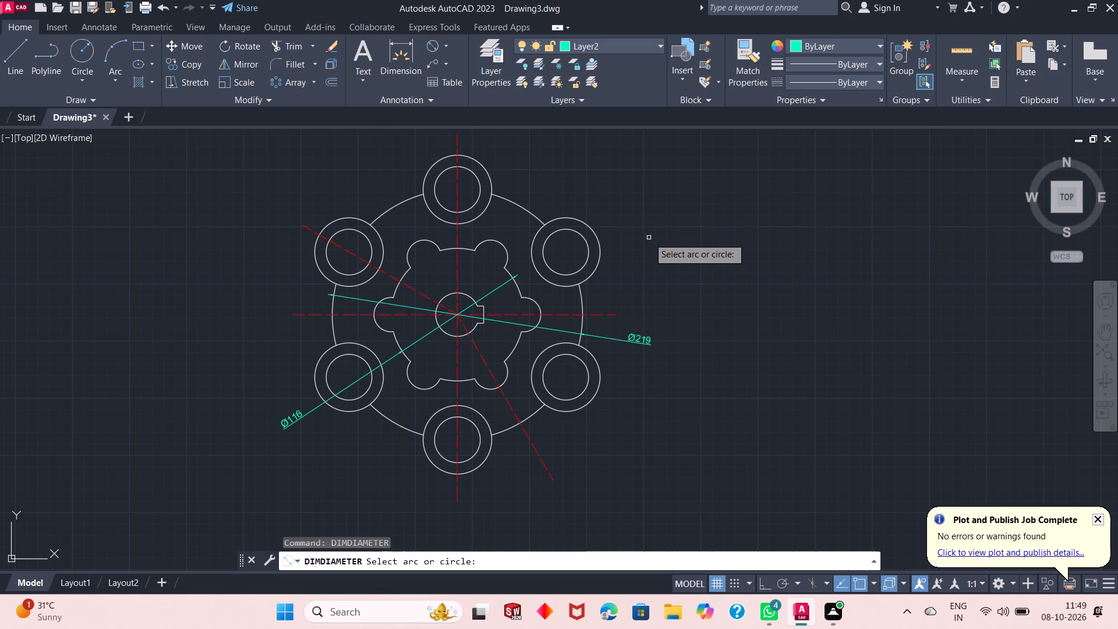
left_click(579, 268)
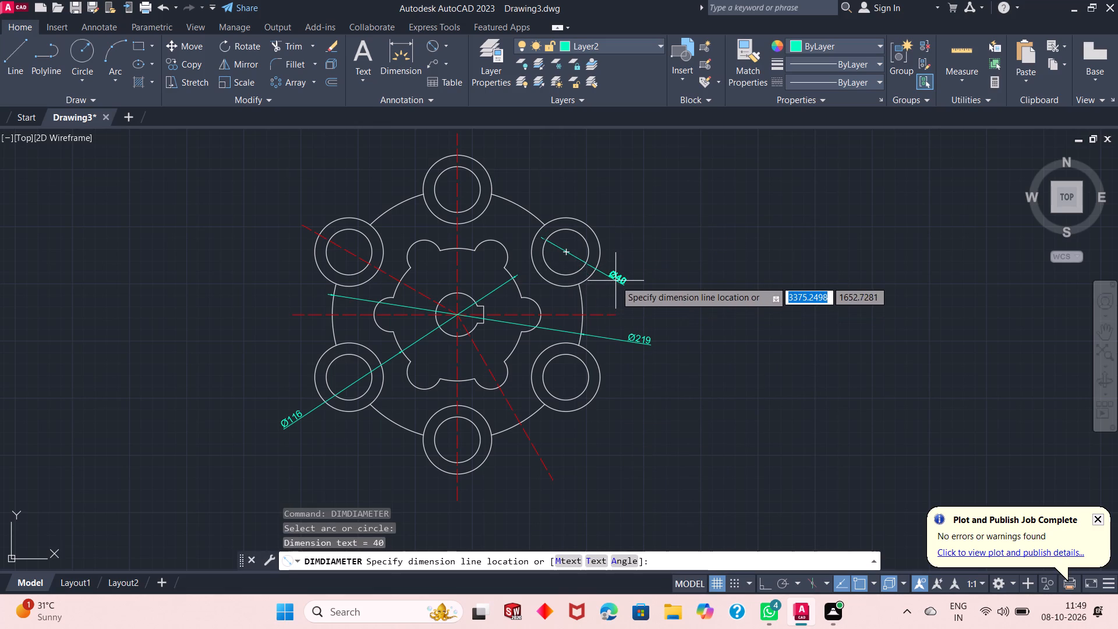
left_click(615, 281)
right_click(638, 219)
left_click(666, 225)
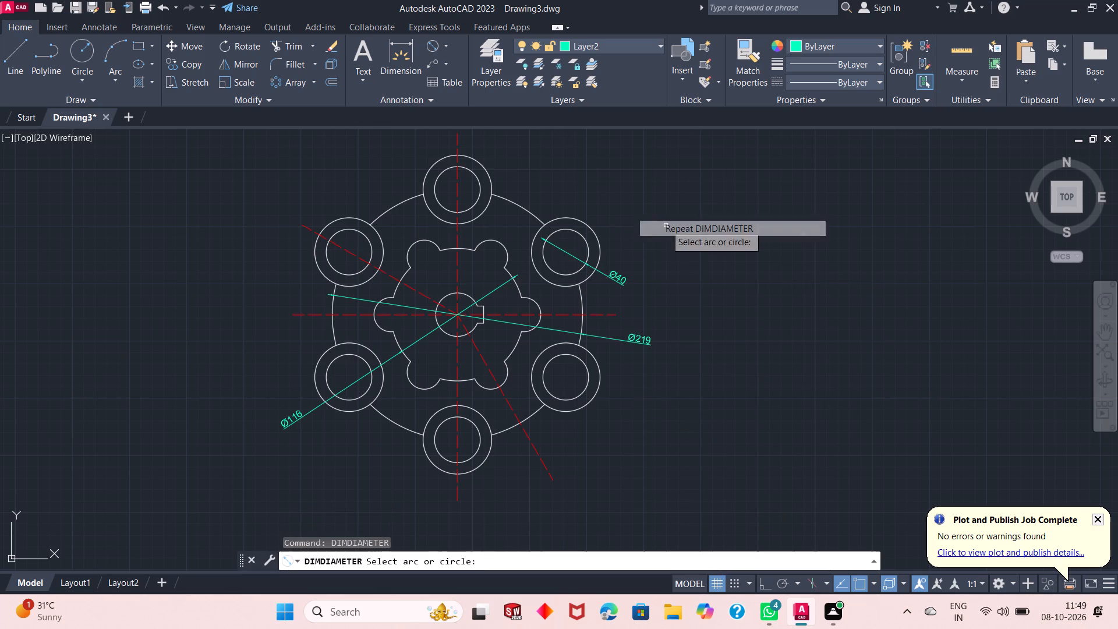
left_click(600, 241)
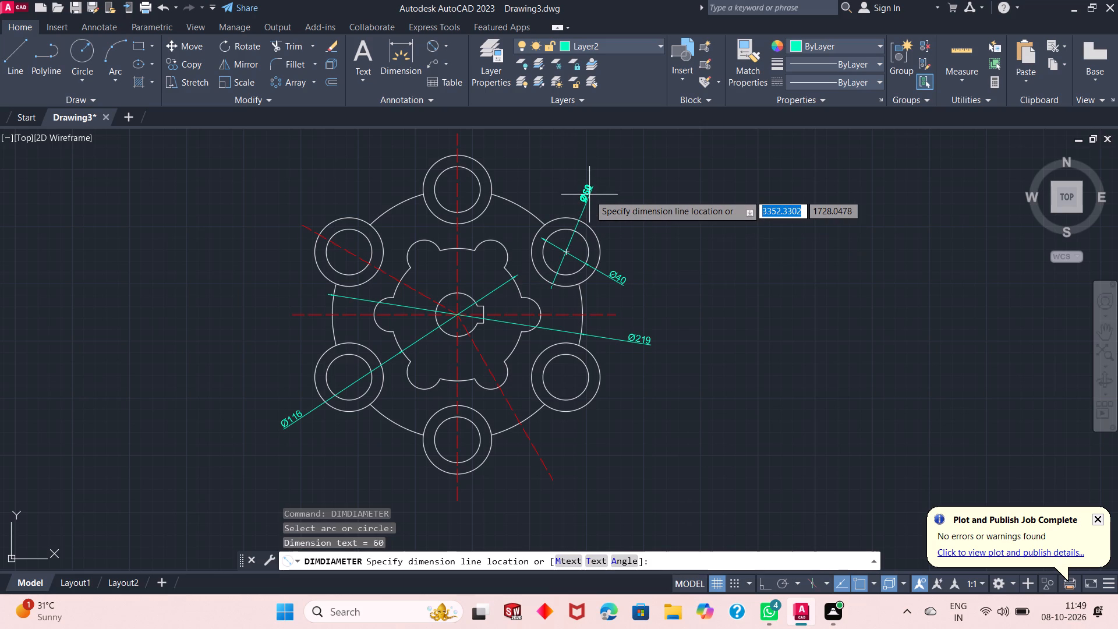
left_click(589, 195)
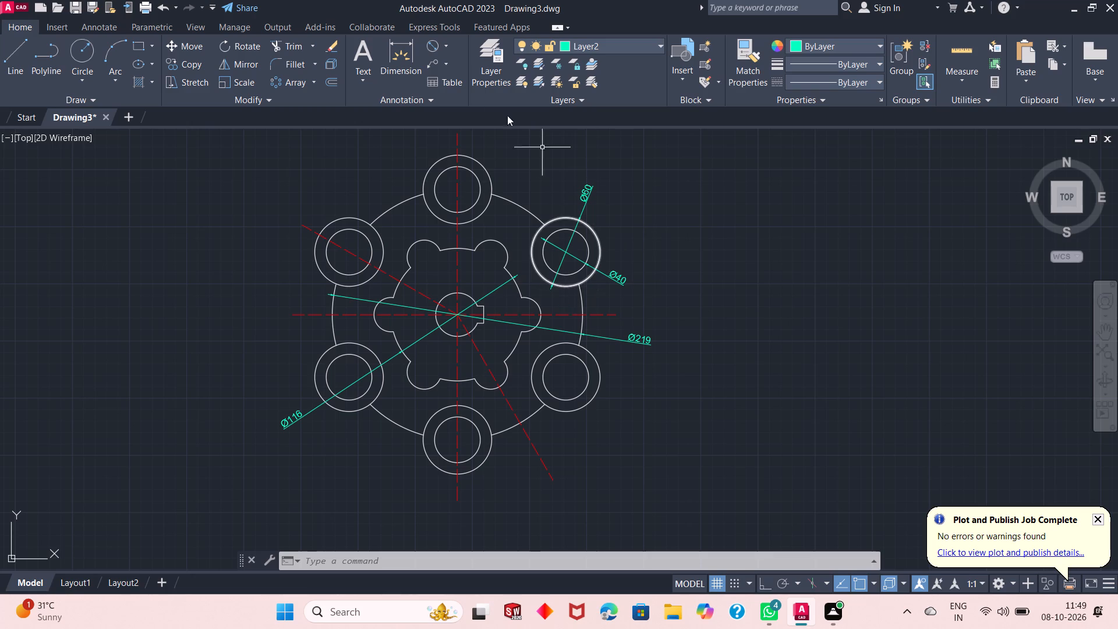
Add a horizontal linear dimension from the hole's centre to the keyway's outer edge, placed below the hole.
left_click(443, 50)
left_click(443, 58)
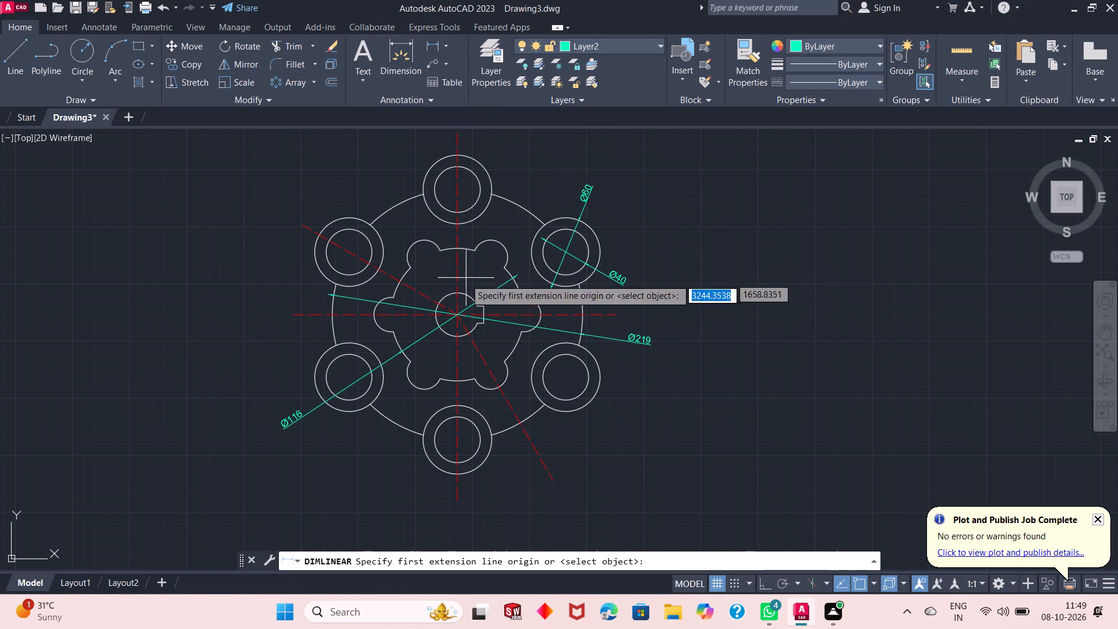
scroll(456, 319, "up", 2)
left_click(456, 306)
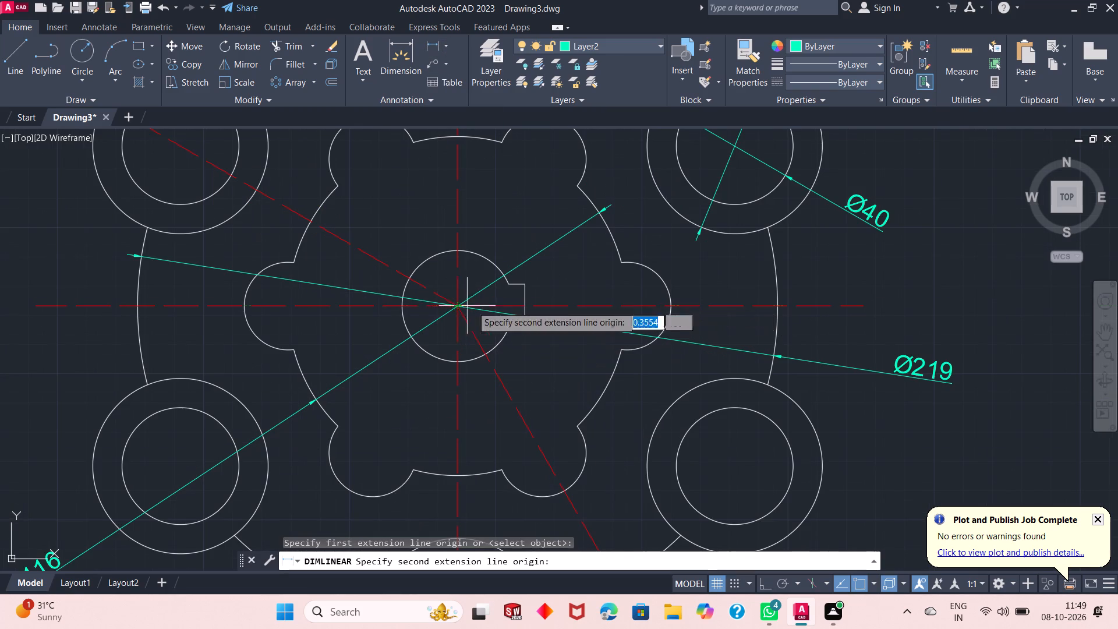
left_click(523, 309)
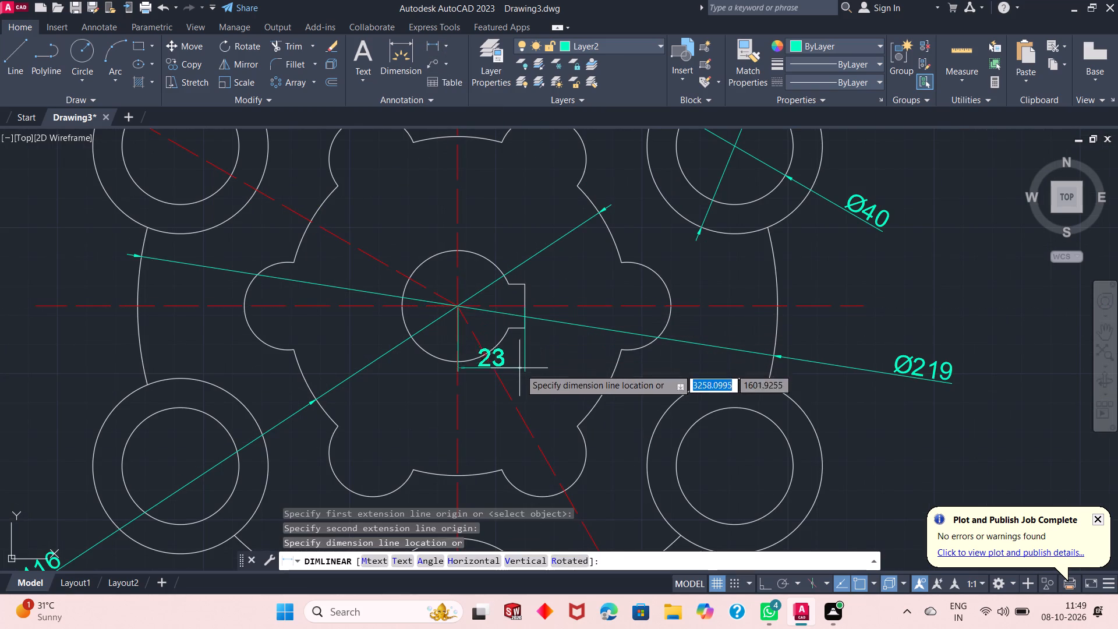
left_click(528, 395)
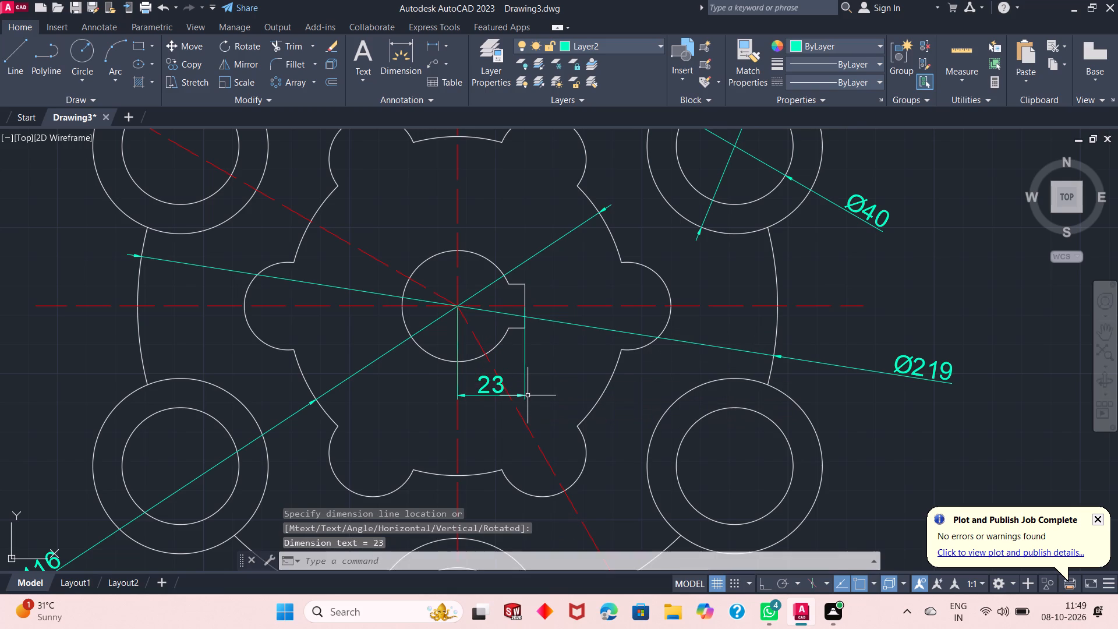
Add a vertical linear dimension between the two outer corners of the keyway, placed beyond its outer edge.
right_click(551, 371)
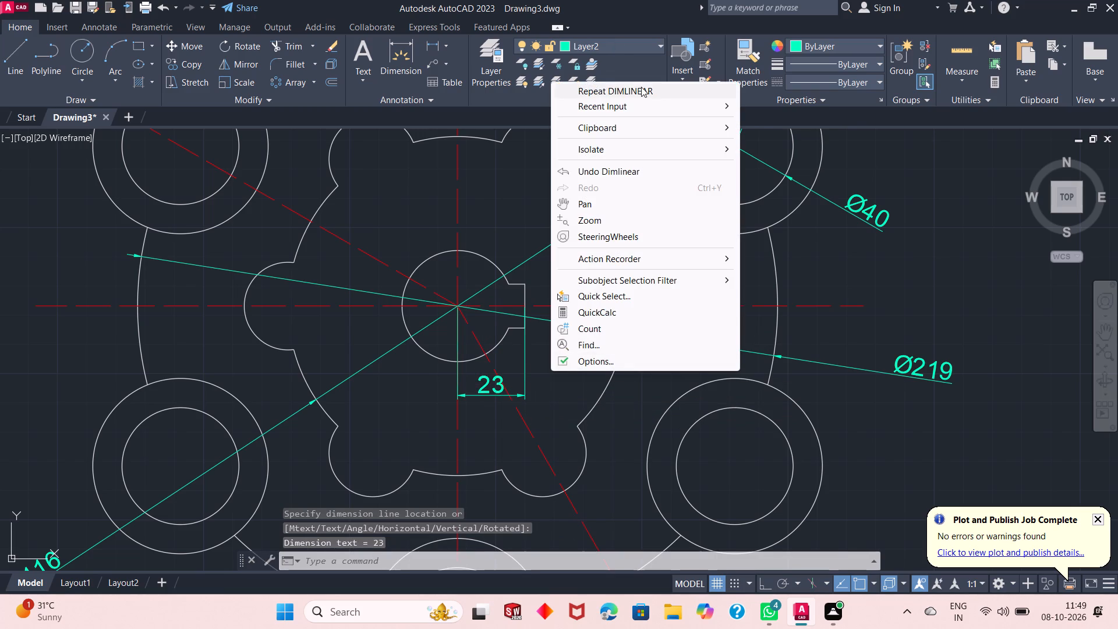
left_click(641, 87)
left_click(522, 283)
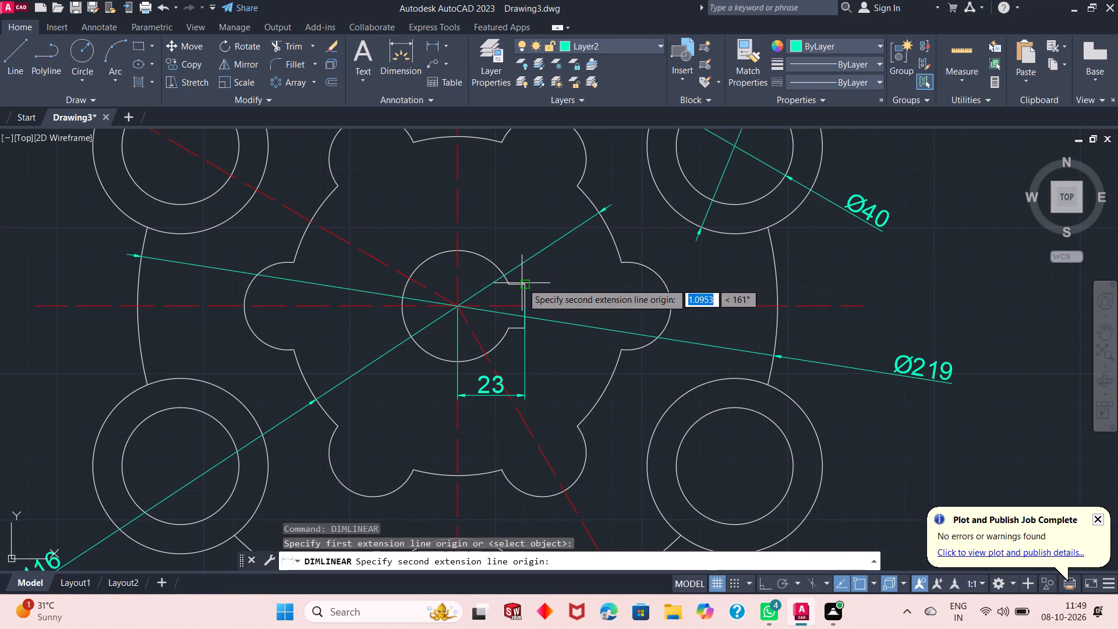
left_click(527, 330)
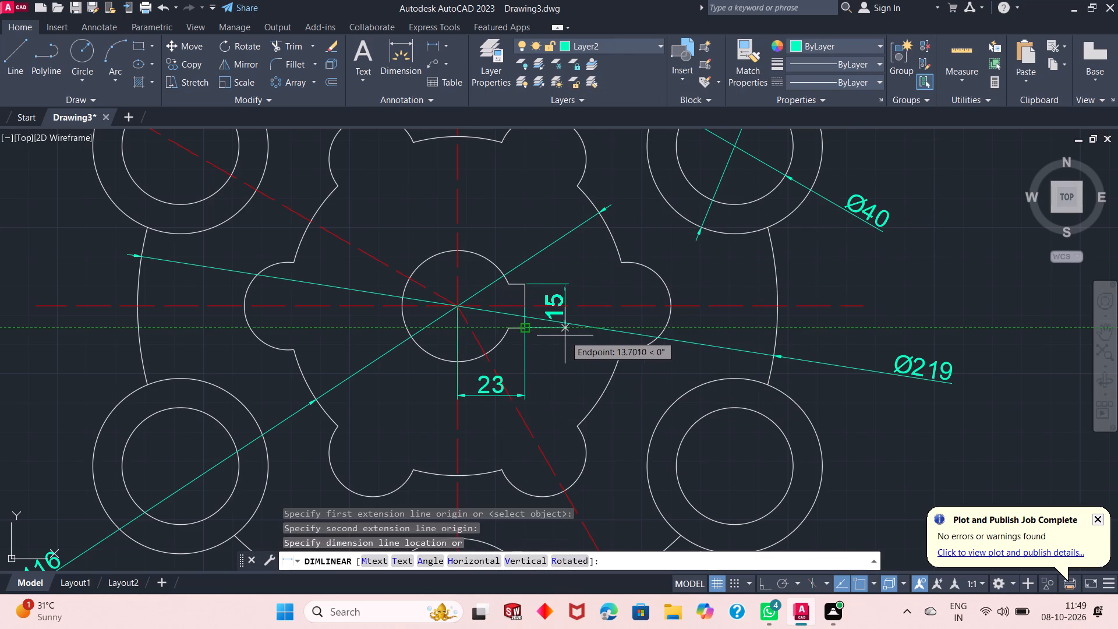
left_click(565, 335)
Add a radius dimension to the central keyed hole, placed above and to the left of the hole.
scroll(564, 302, "down", 2)
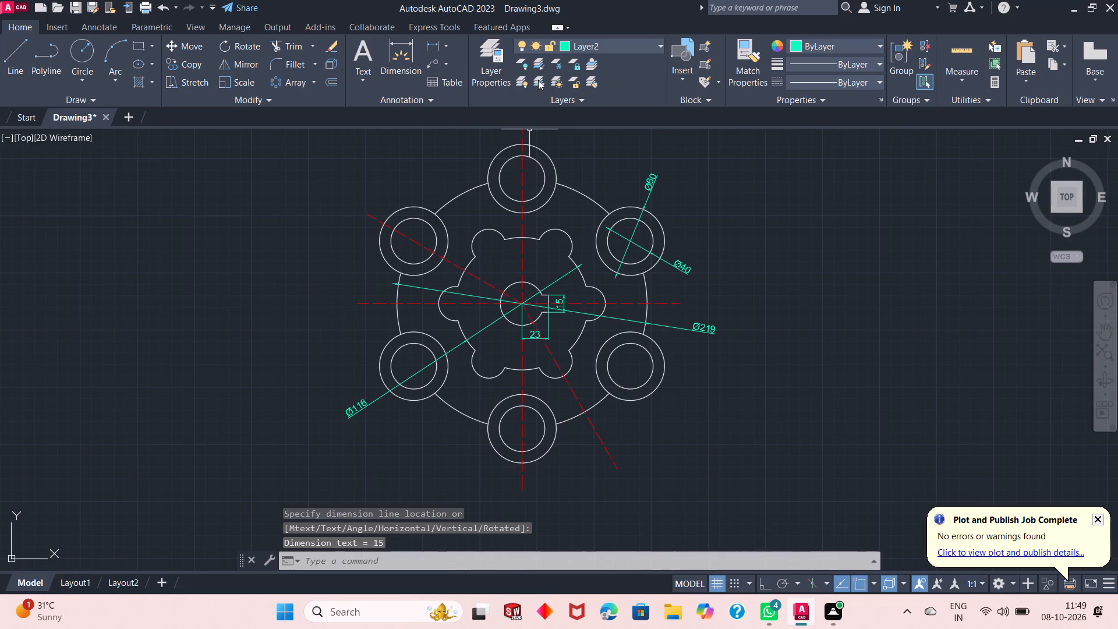
left_click(444, 45)
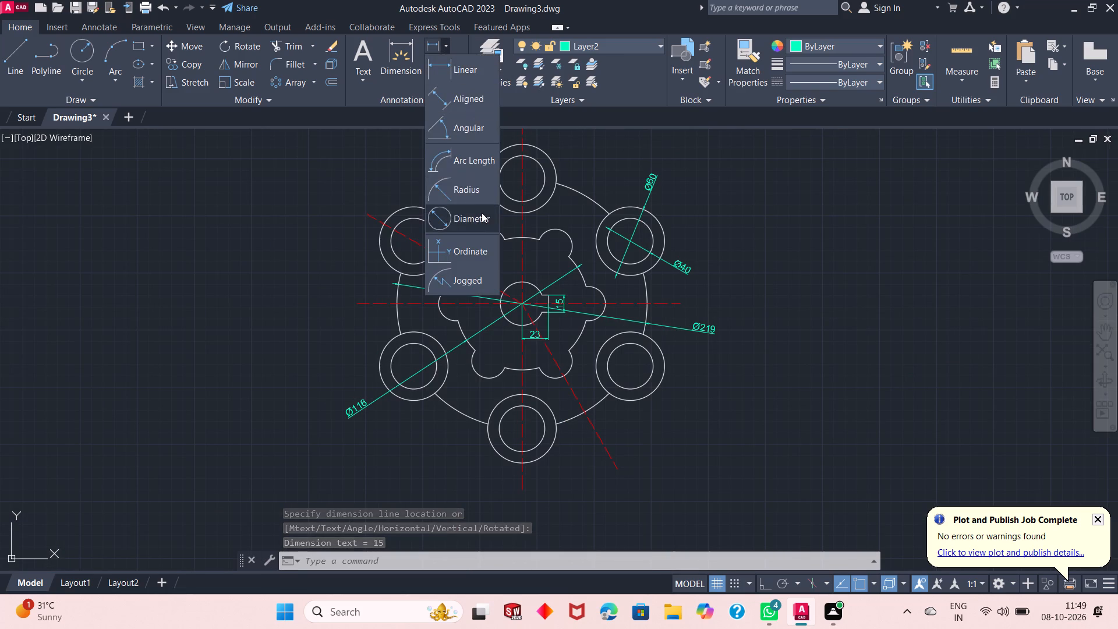
left_click(470, 190)
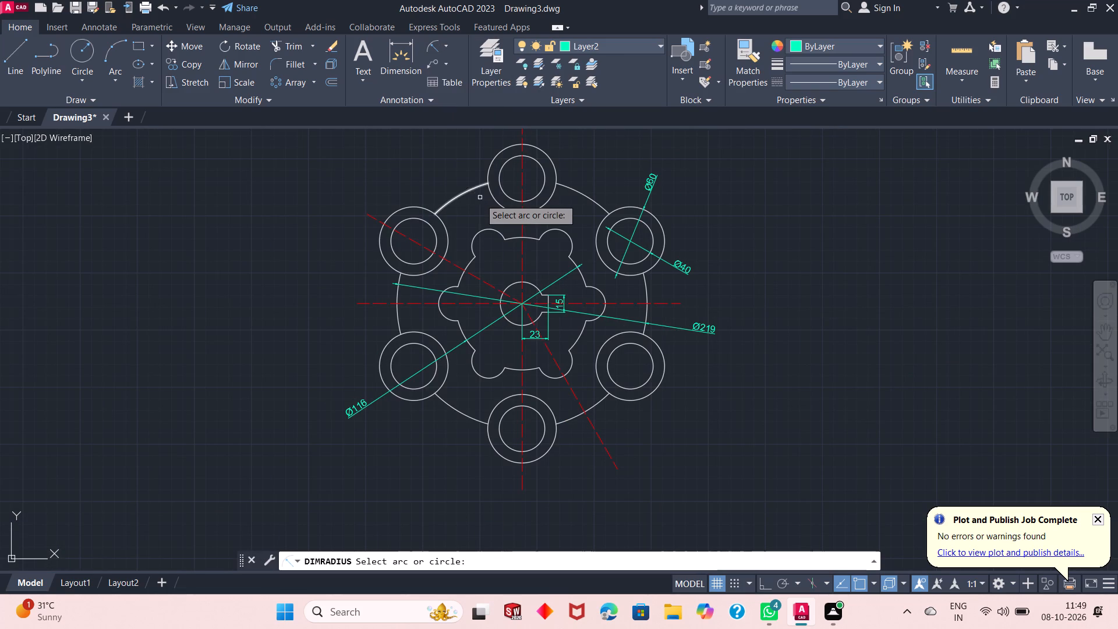
scroll(480, 204, "up", 1)
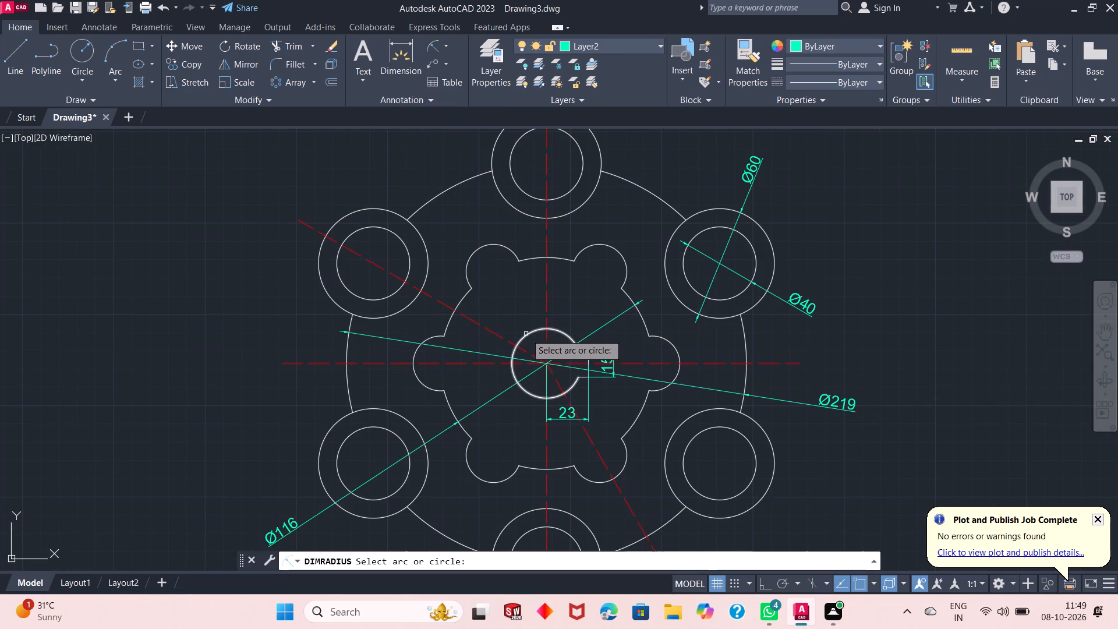
left_click(526, 334)
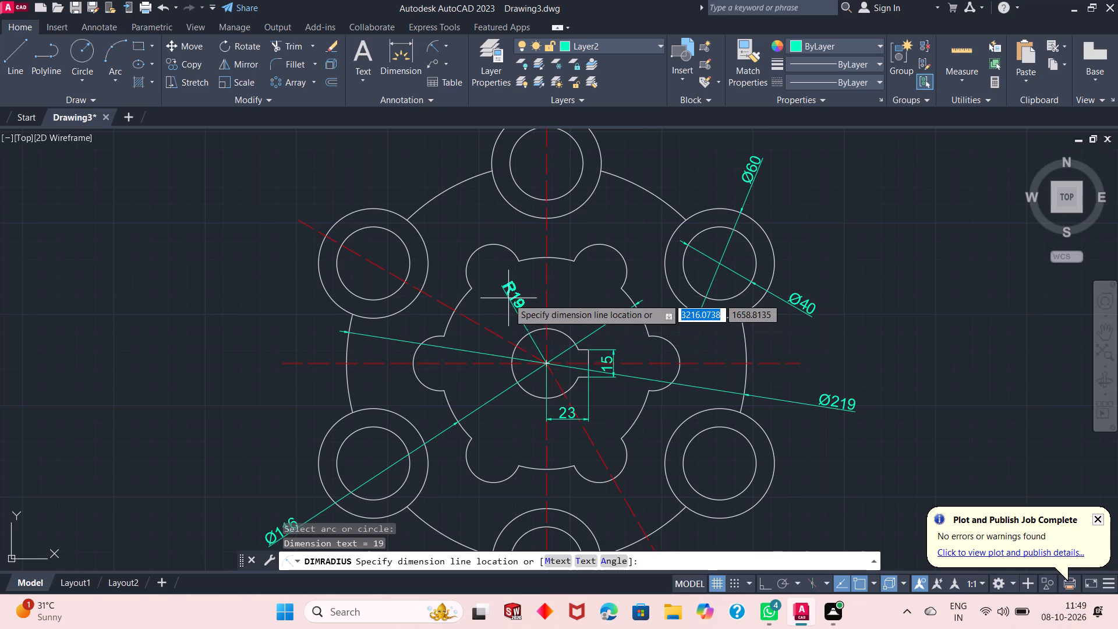
left_click(508, 298)
Add a radius dimension to the upper-right lobe of the inner profile, with its text outside the large circle.
right_click(449, 176)
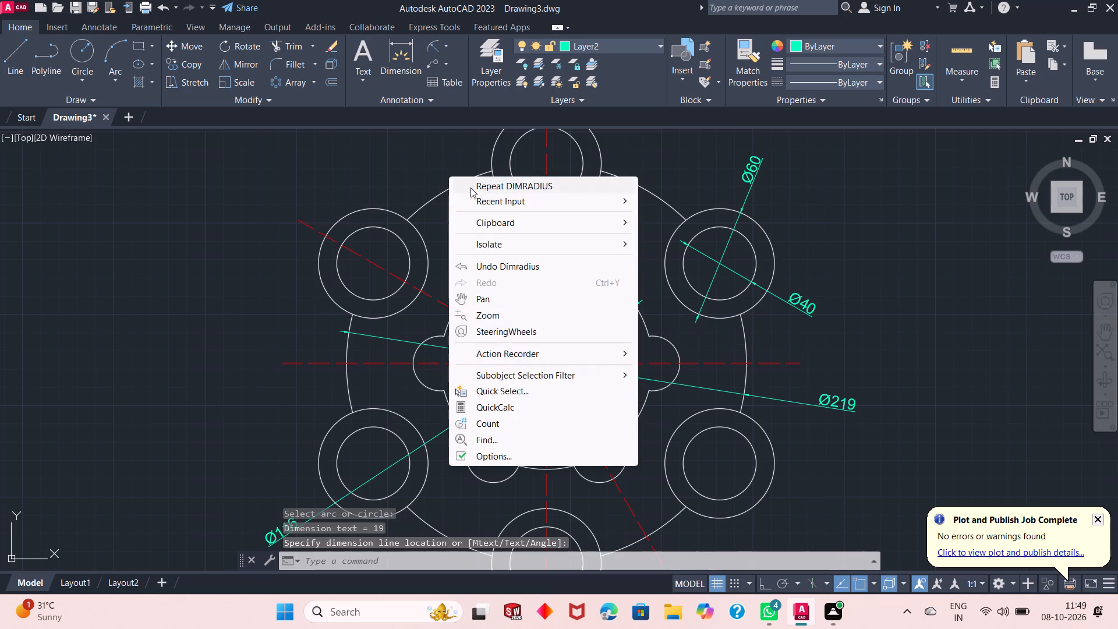
left_click(477, 187)
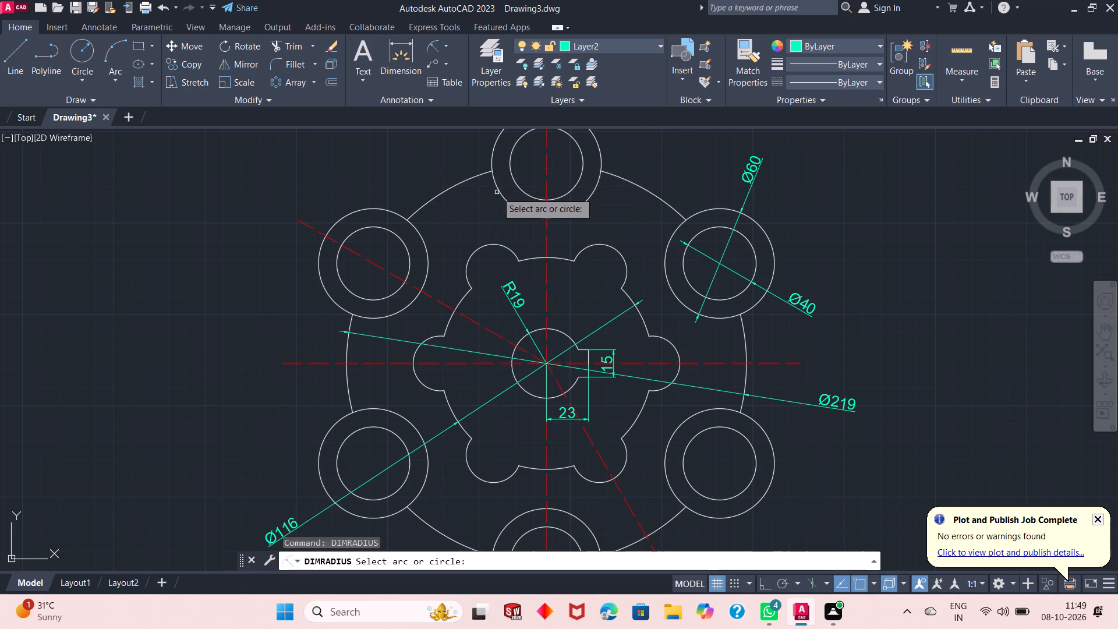
left_click(606, 245)
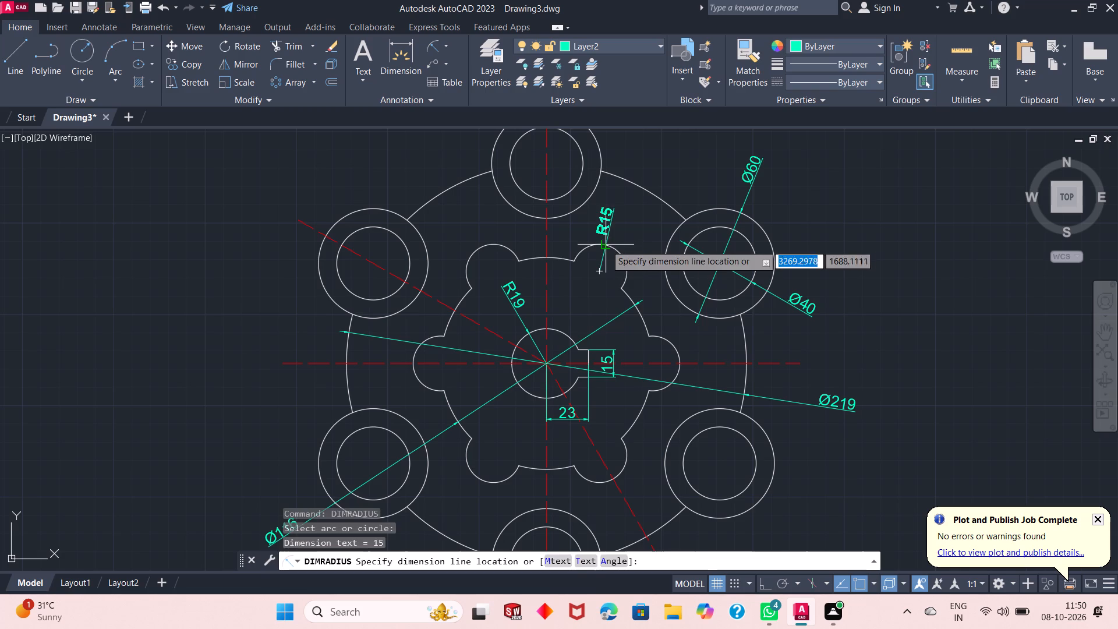
left_click(674, 164)
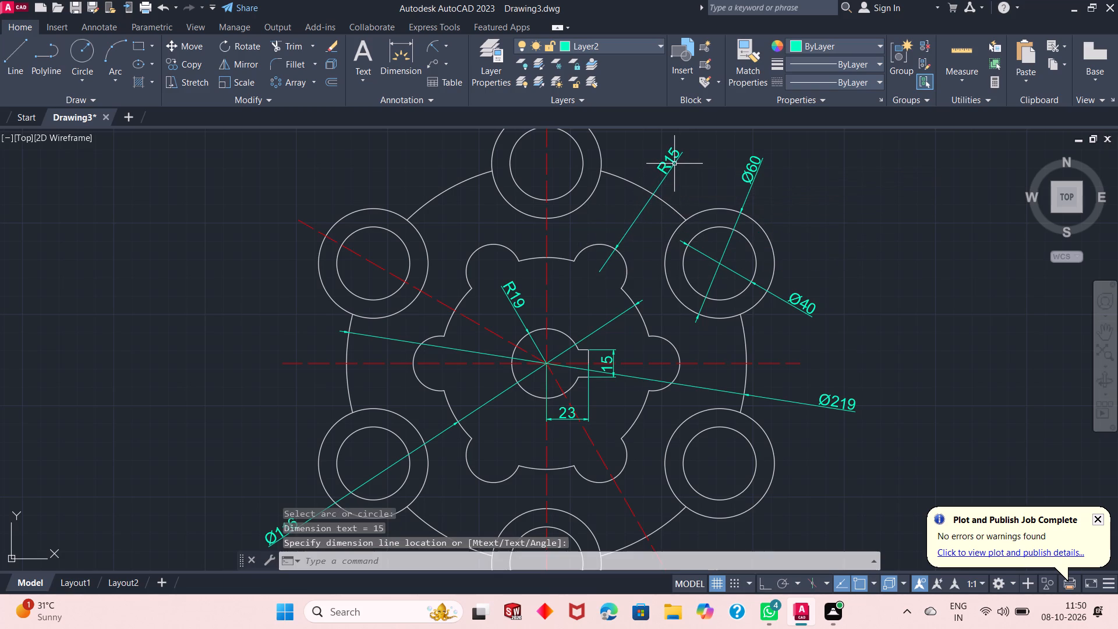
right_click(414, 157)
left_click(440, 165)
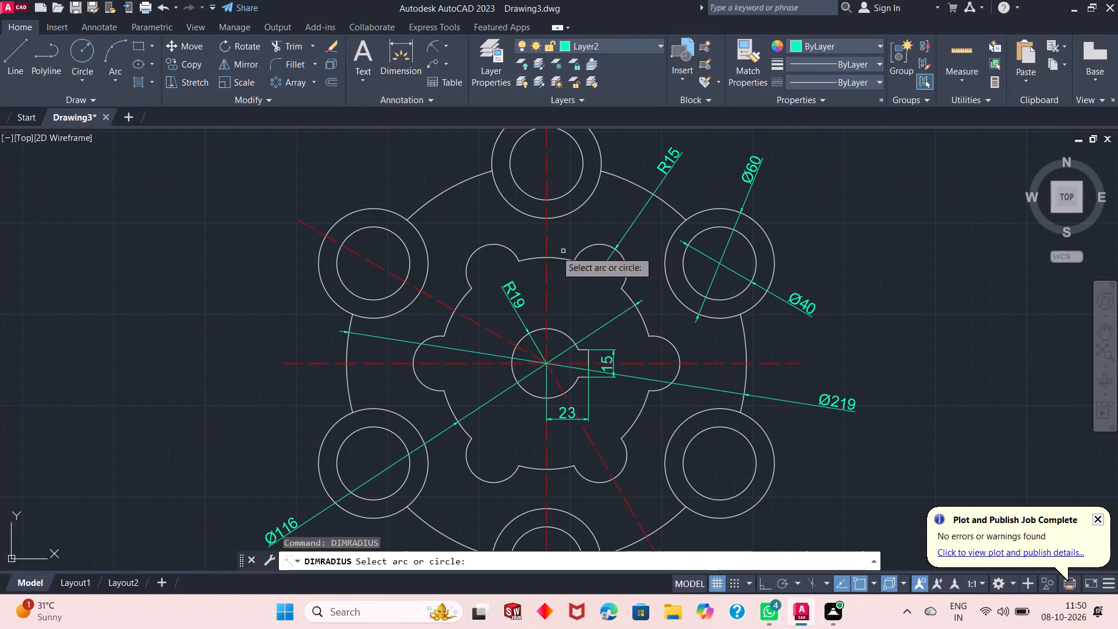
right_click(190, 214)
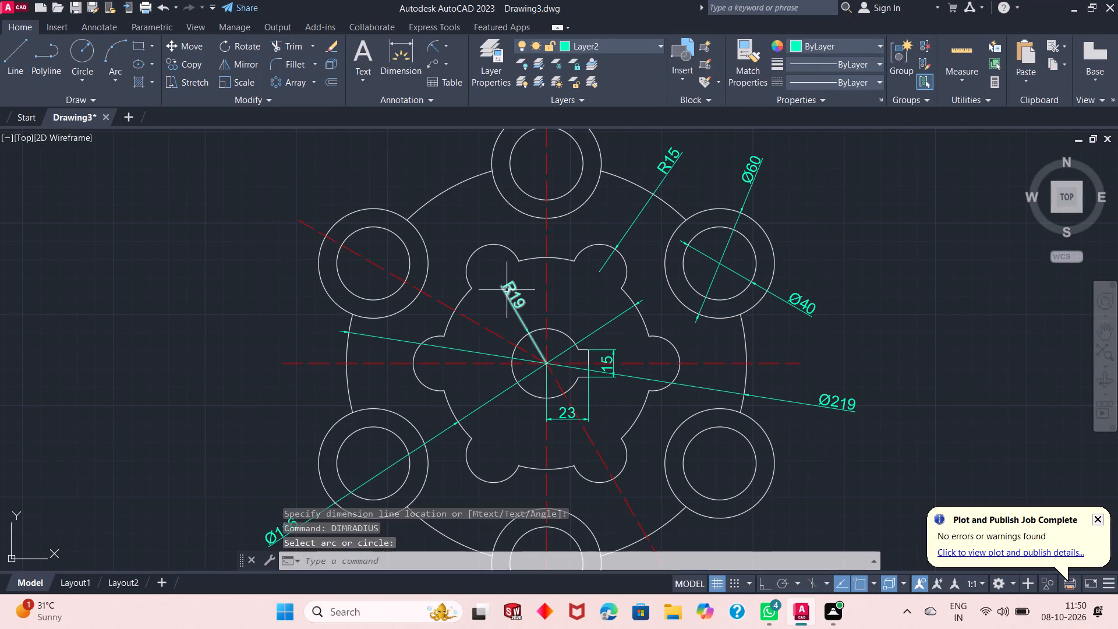
Add an angular dimension between the lower inclined centre line and the vertical centre line, with its arc below the bottom circle pair.
scroll(507, 290, "down", 1)
scroll(542, 389, "up", 1)
scroll(551, 347, "down", 1)
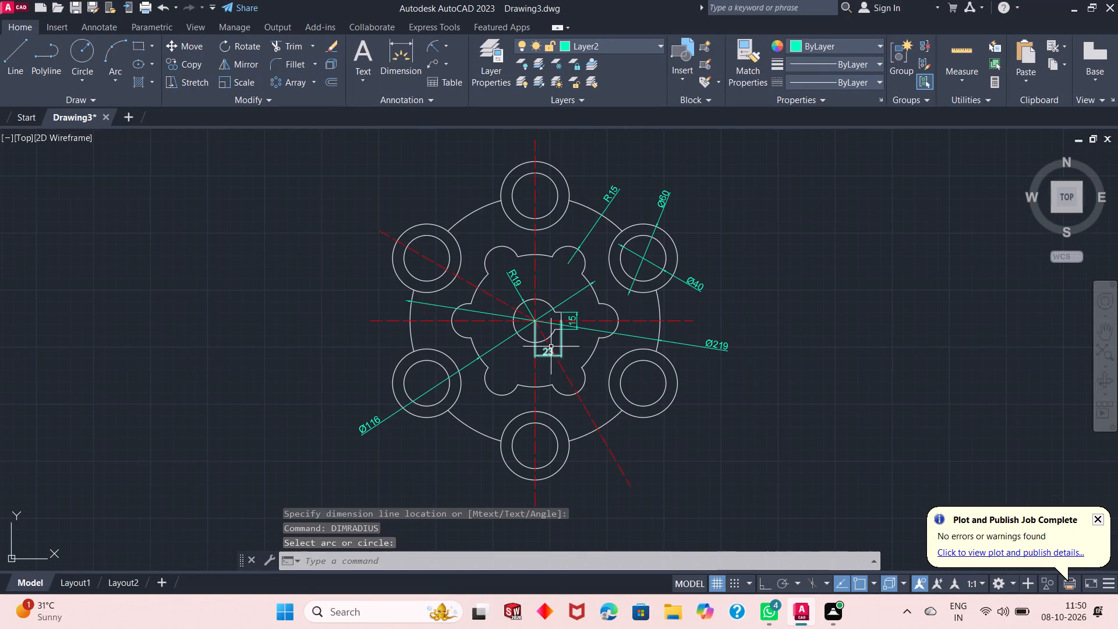
left_click(442, 49)
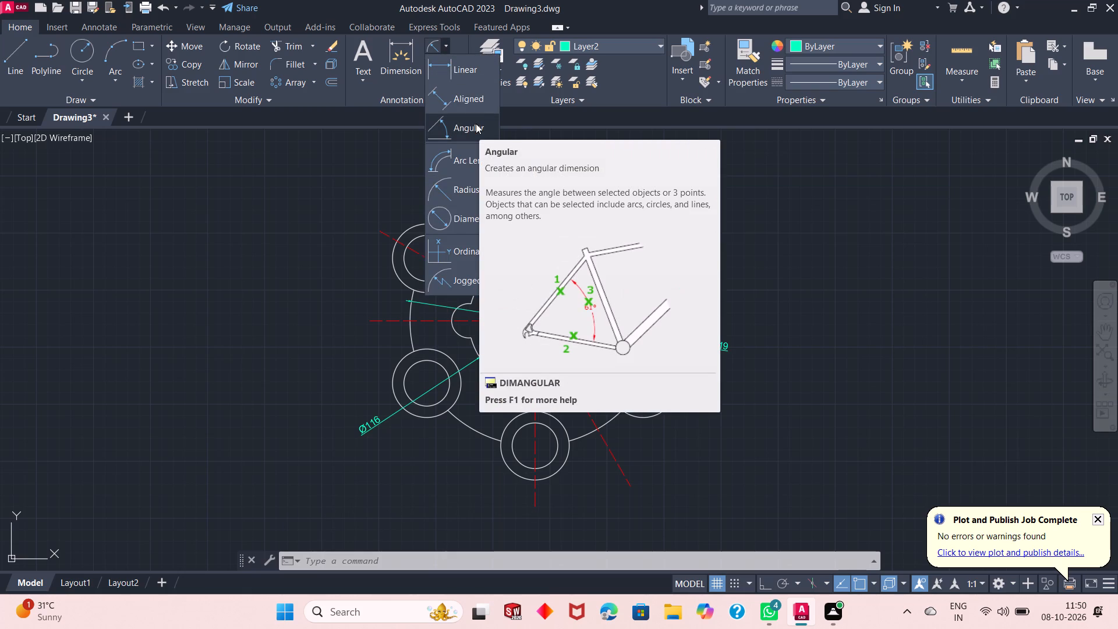
left_click(457, 134)
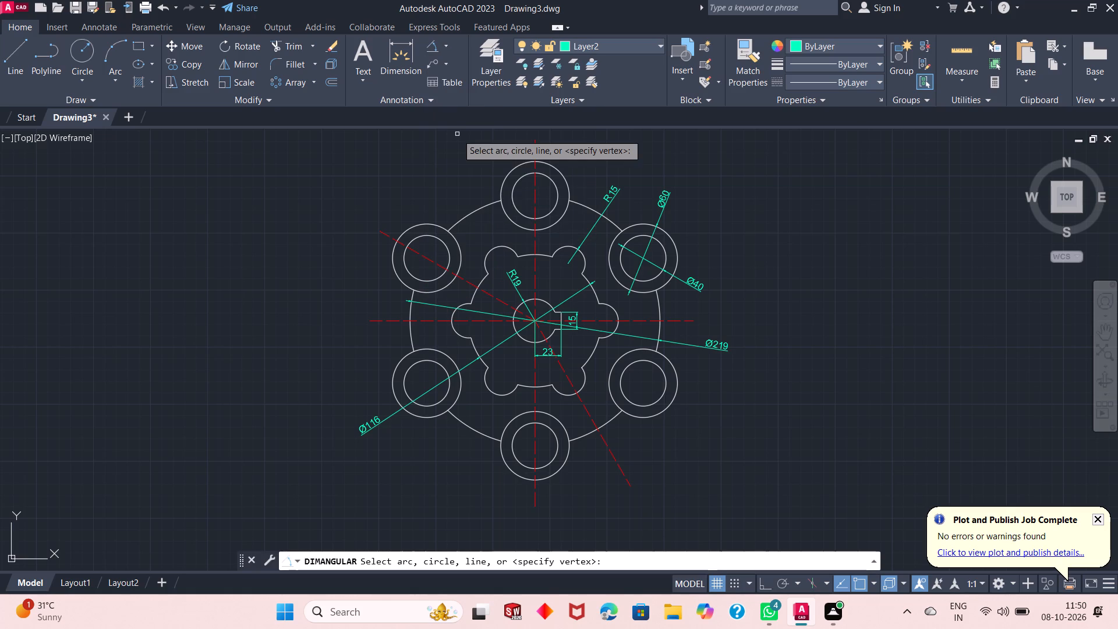
left_click(590, 416)
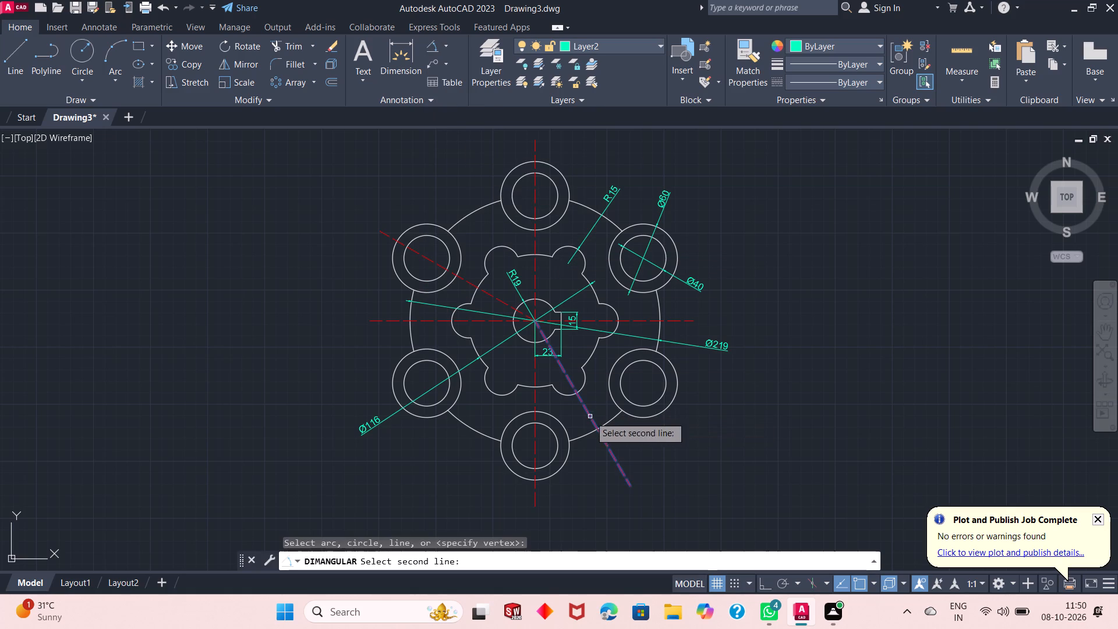
left_click(535, 495)
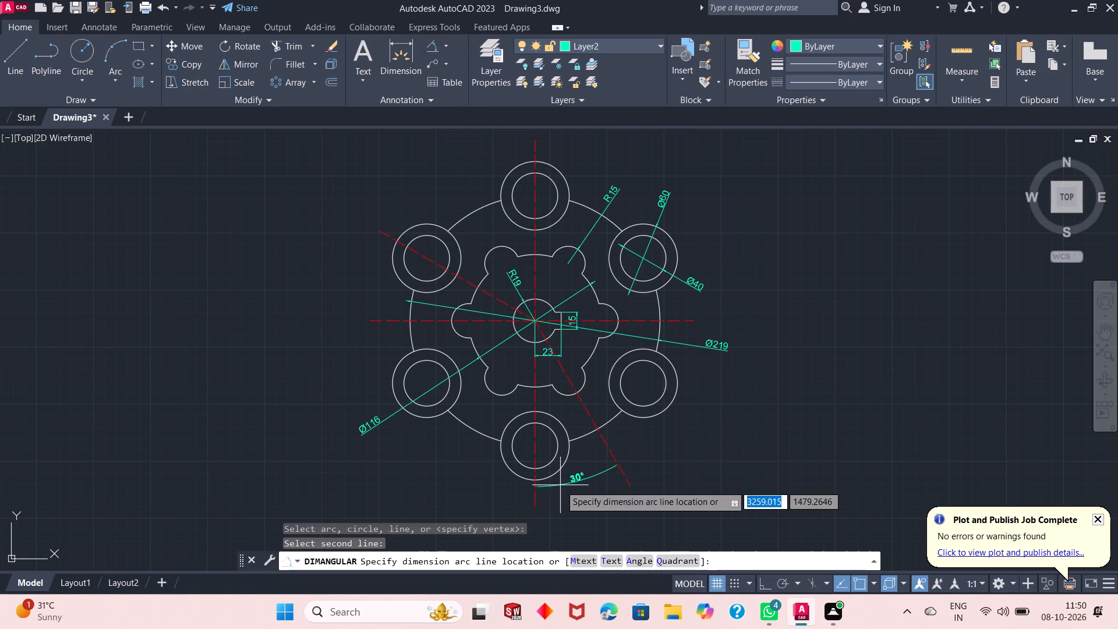
left_click(562, 485)
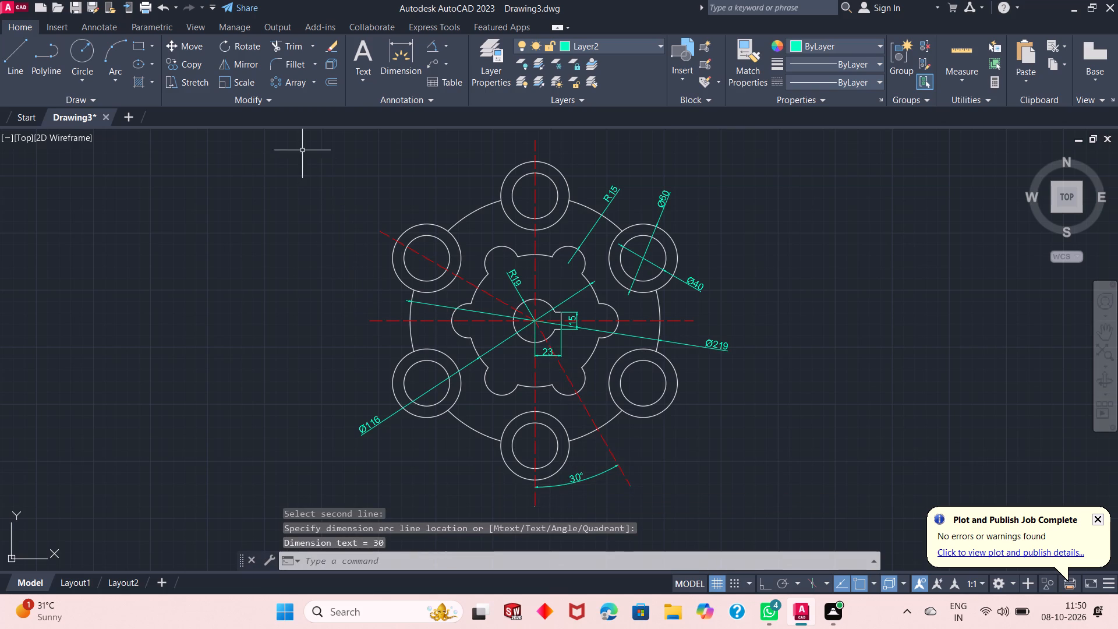
Add an angular dimension between the upper-left inclined centre line and the horizontal centre line, with its arc outside the upper-left circle pair.
left_click(431, 50)
left_click(422, 255)
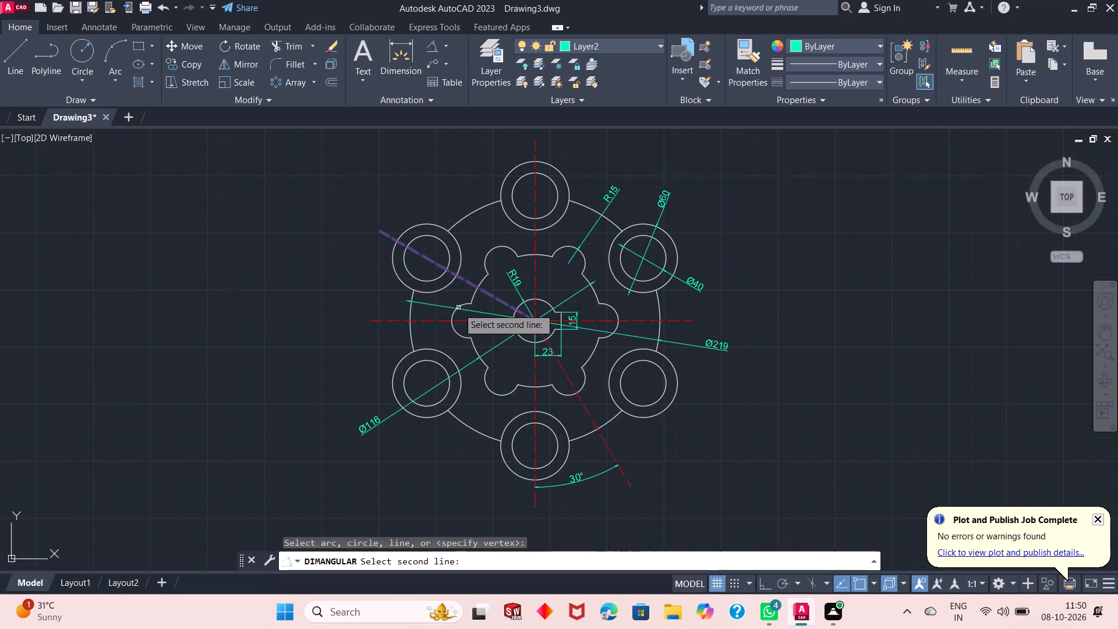
left_click(438, 319)
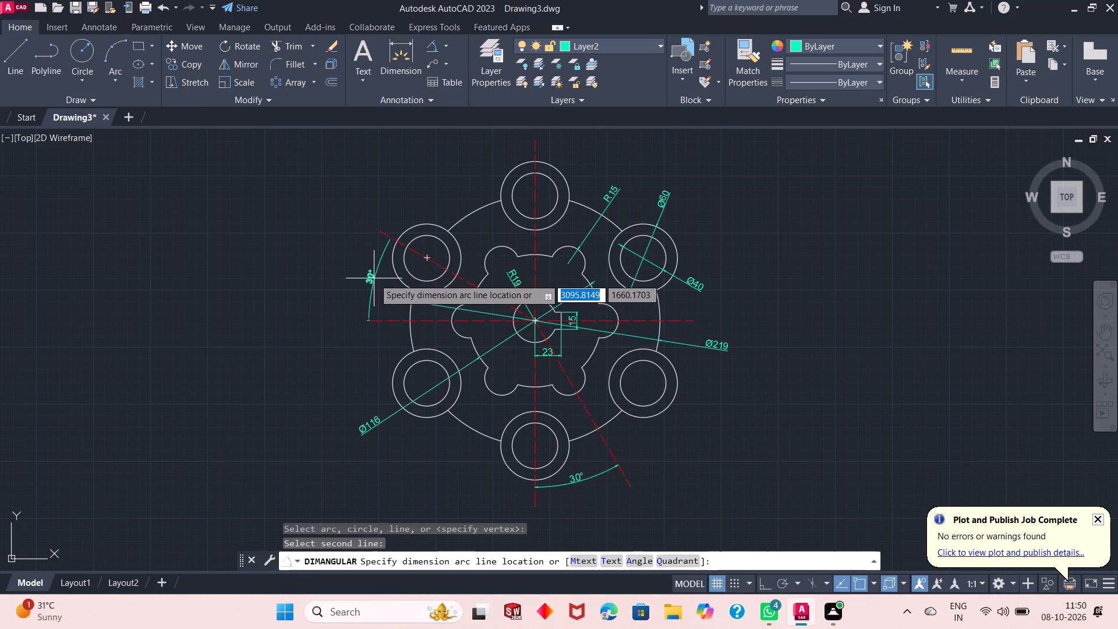
left_click(362, 265)
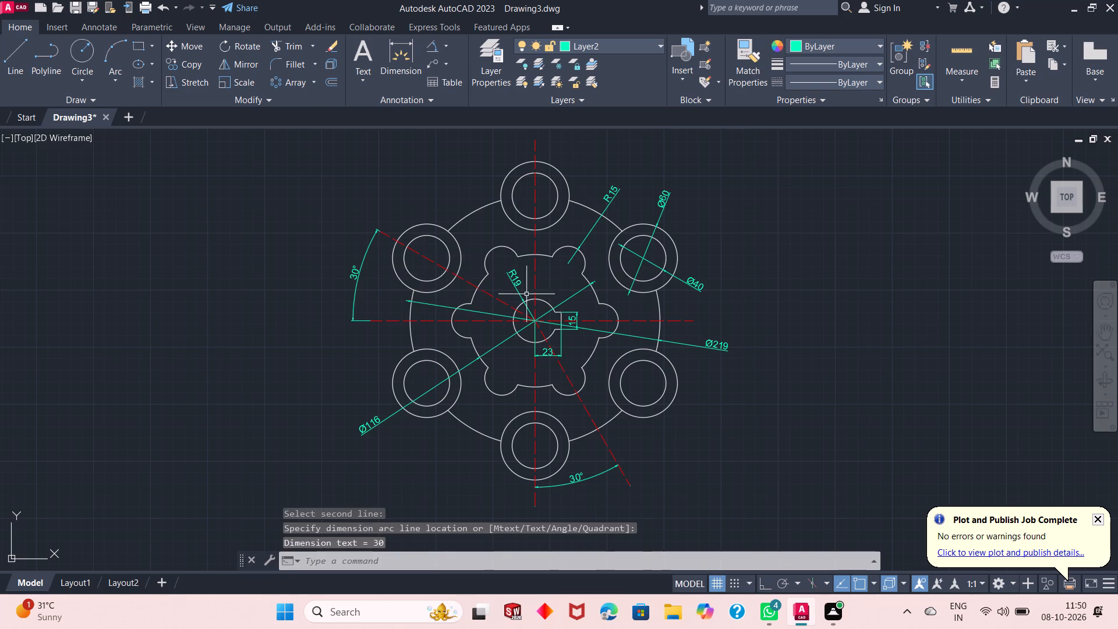
Check the dimensions across the whole drawing and around the central keyed hole.
scroll(521, 302, "down", 1)
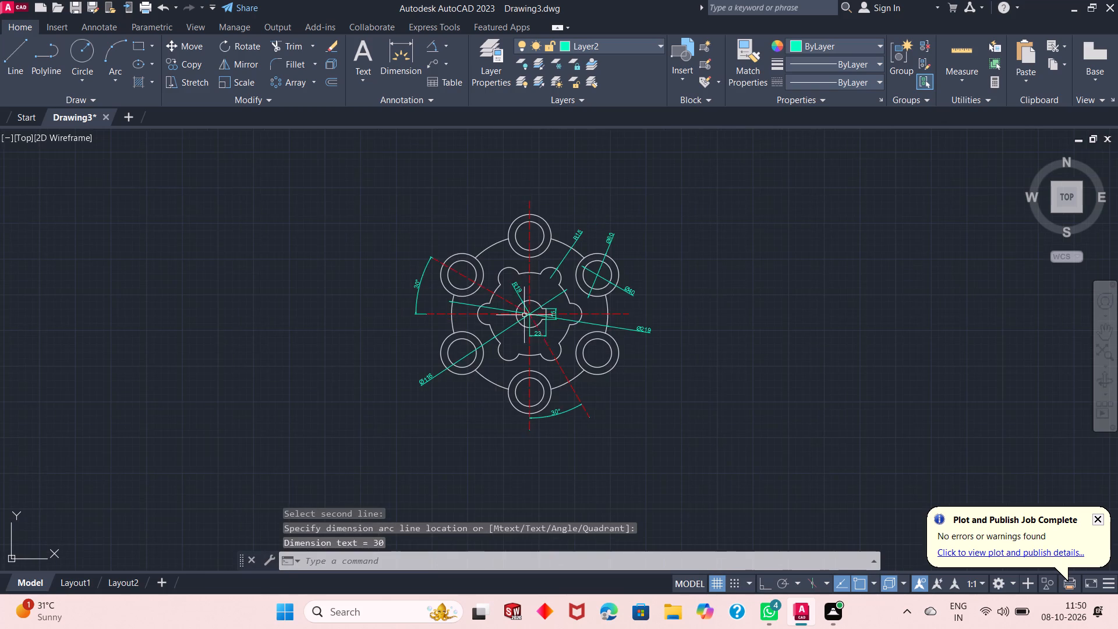
scroll(541, 305, "up", 1)
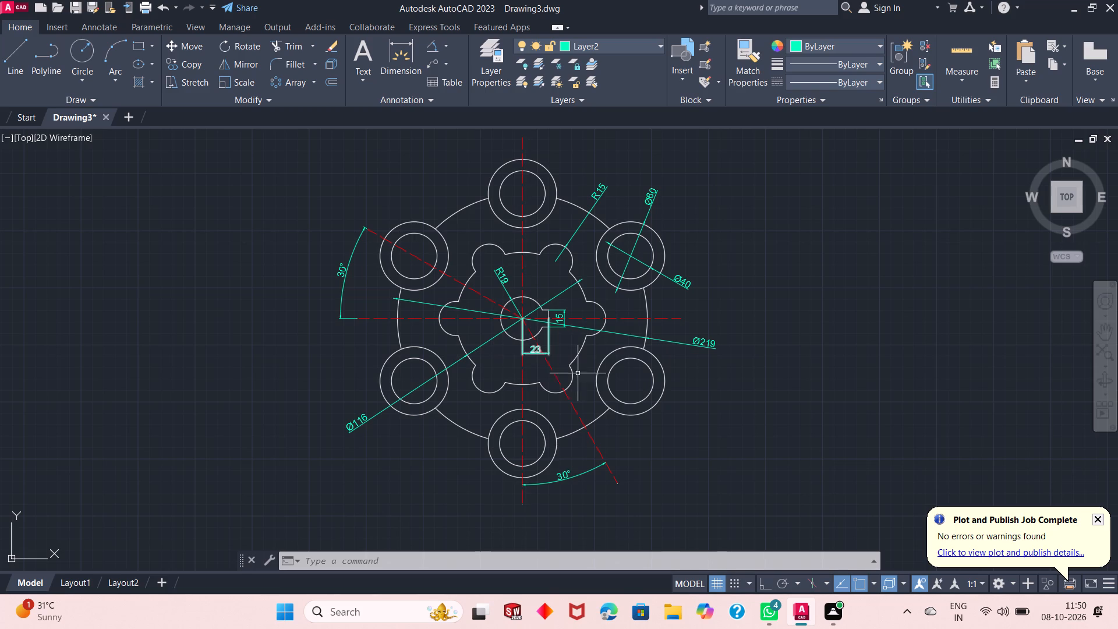
scroll(528, 310, "up", 2)
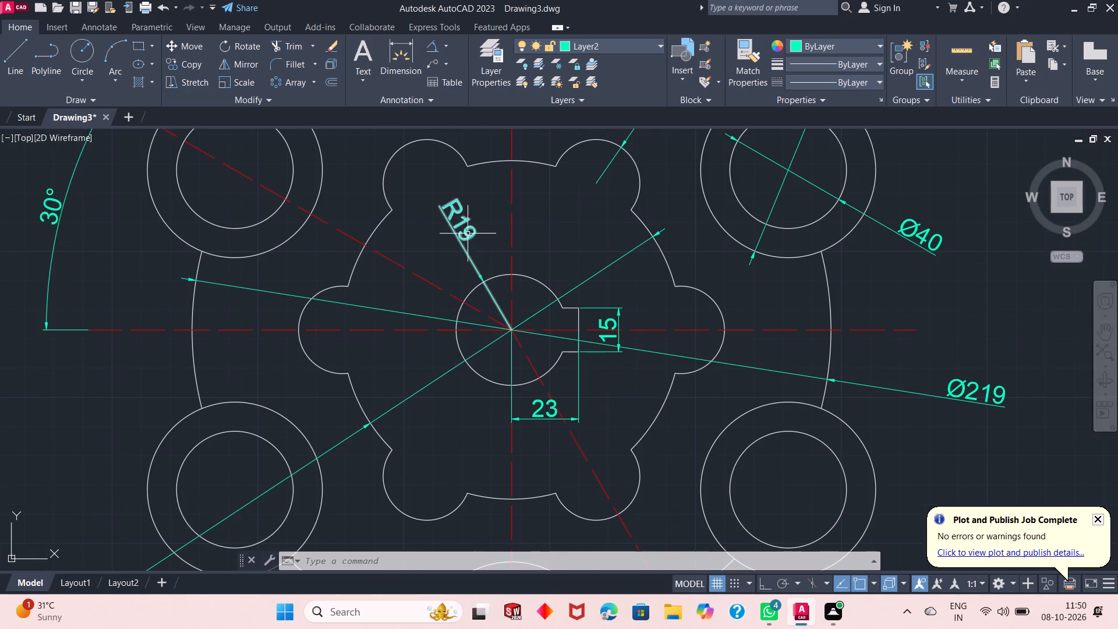
scroll(554, 349, "down", 1)
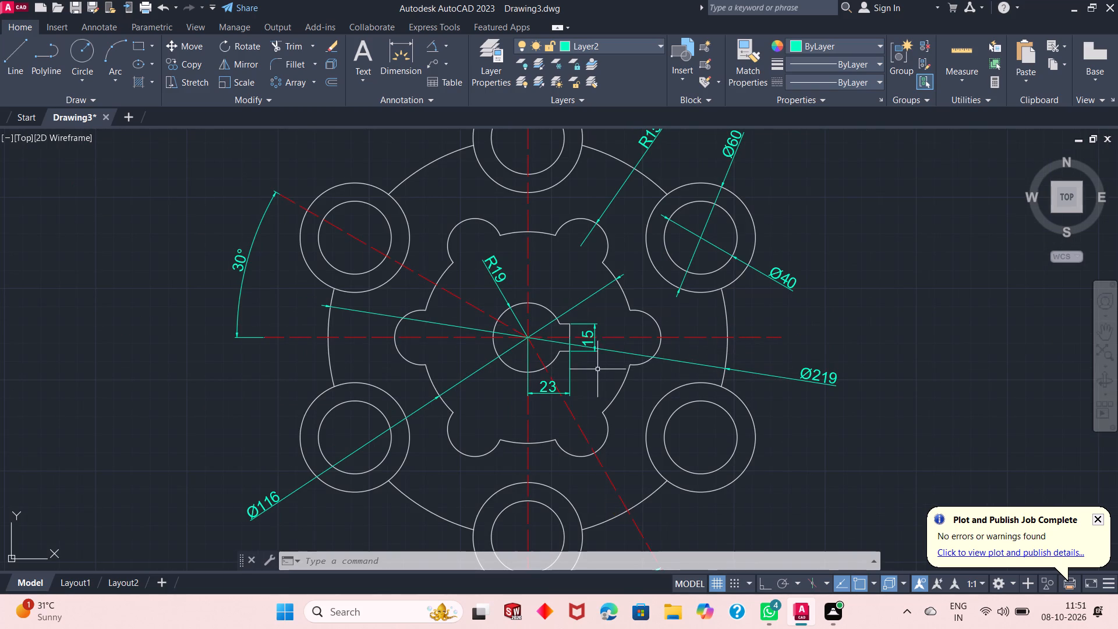
scroll(599, 363, "down", 1)
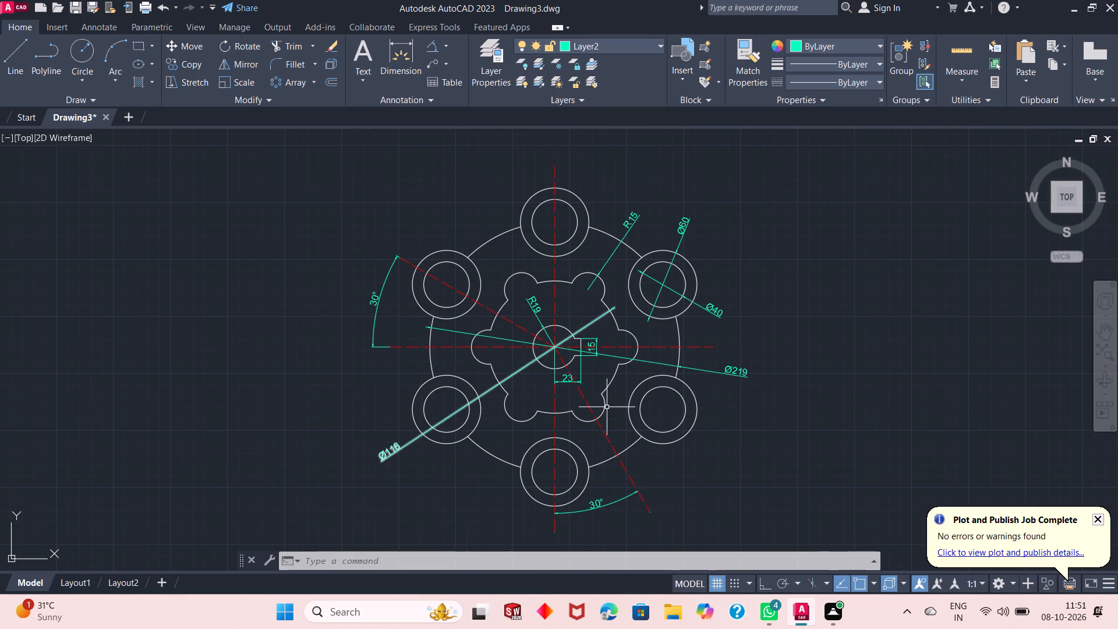
scroll(606, 402, "up", 1)
scroll(554, 359, "down", 1)
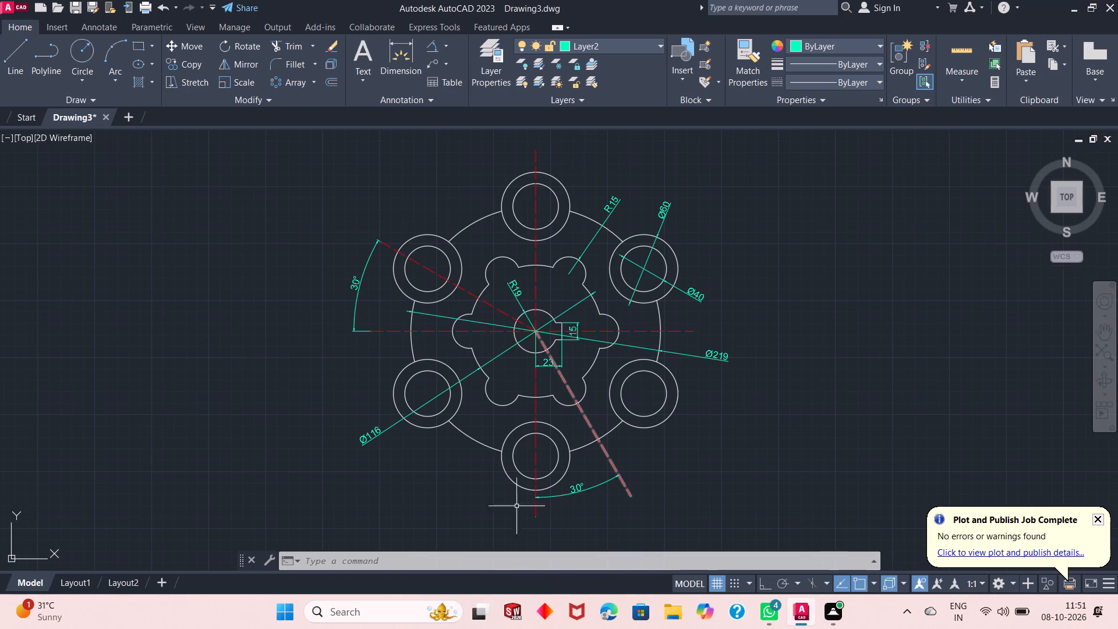
Turn off command log file recording with LOGFILEOFF.
left_click(359, 558)
type("log")
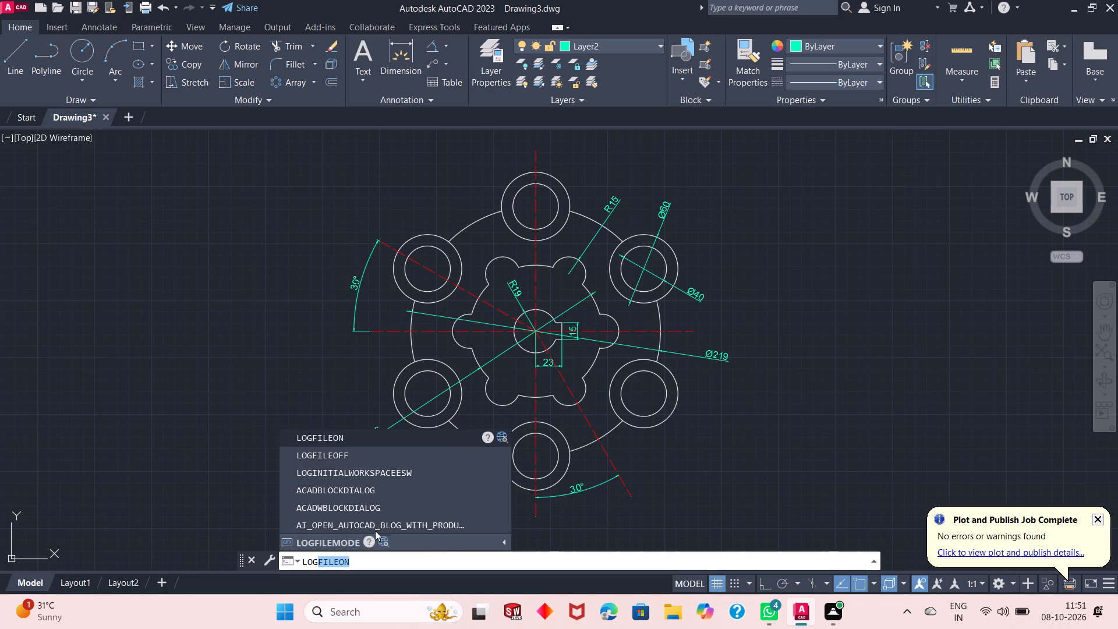
left_click(391, 451)
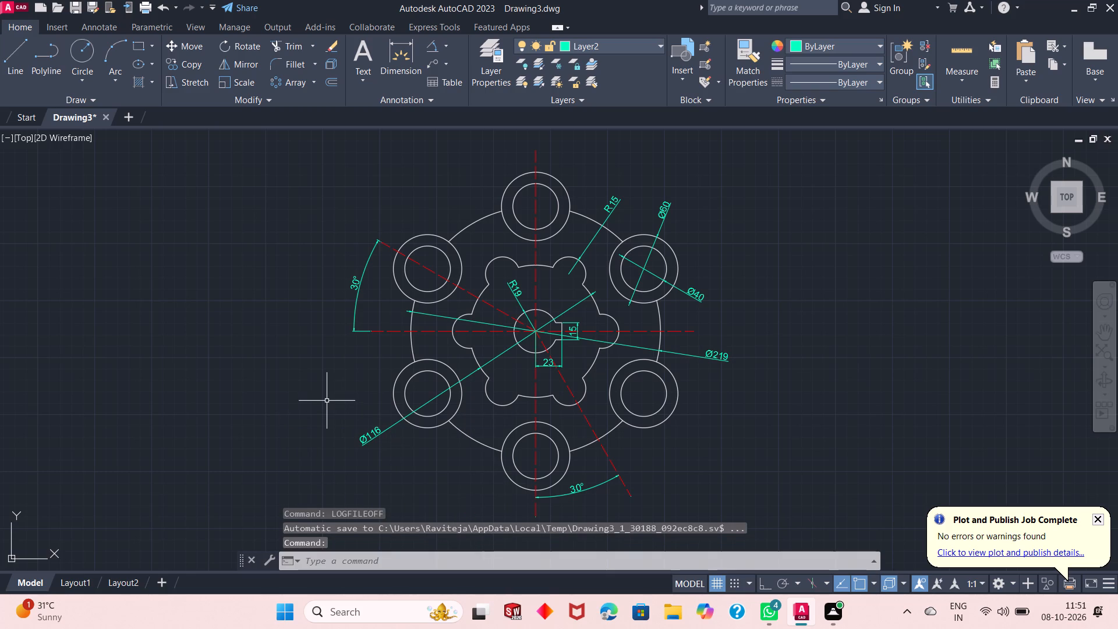
Save the drawing in the OneDrive folder as "6-Arm spider coupling flange".
key("ctrl+s")
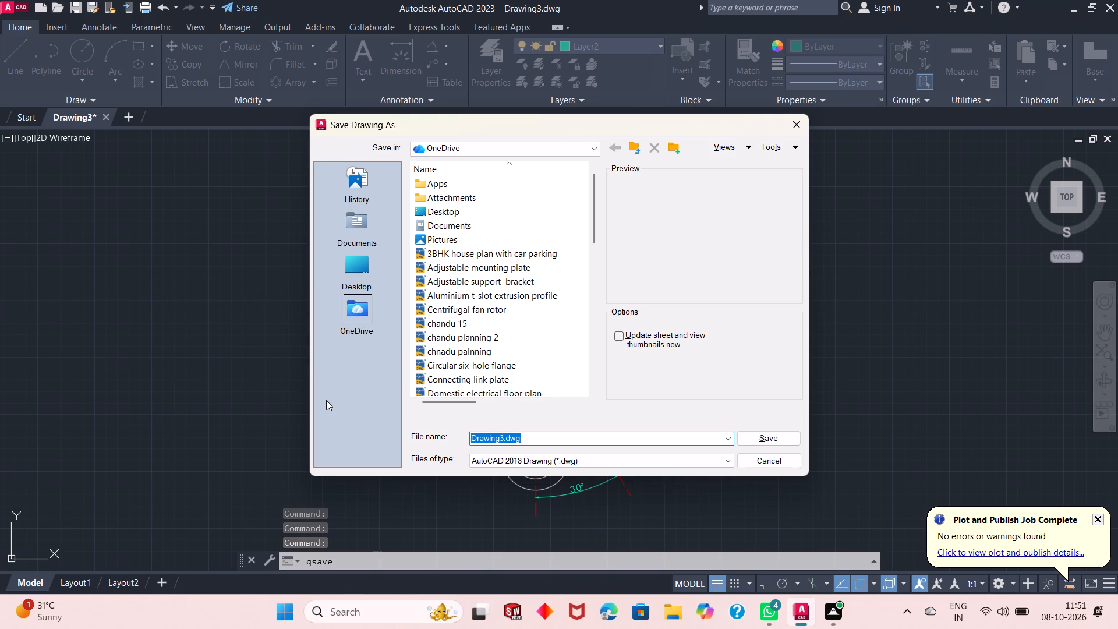
type("6-Arm")
key("space")
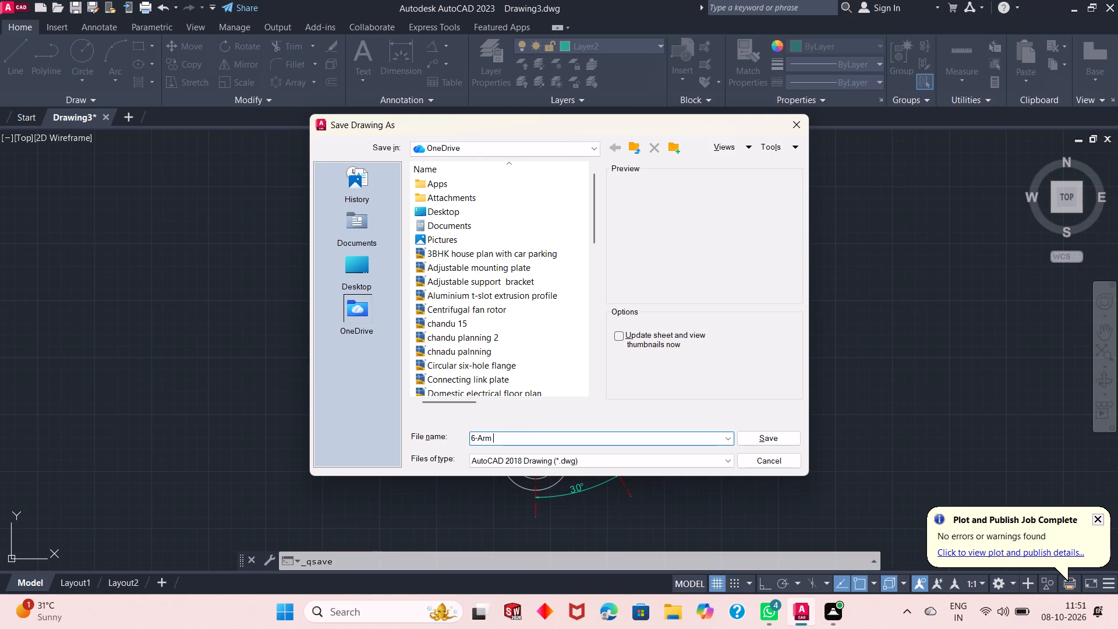
type("spider coup")
type("ling")
key("space")
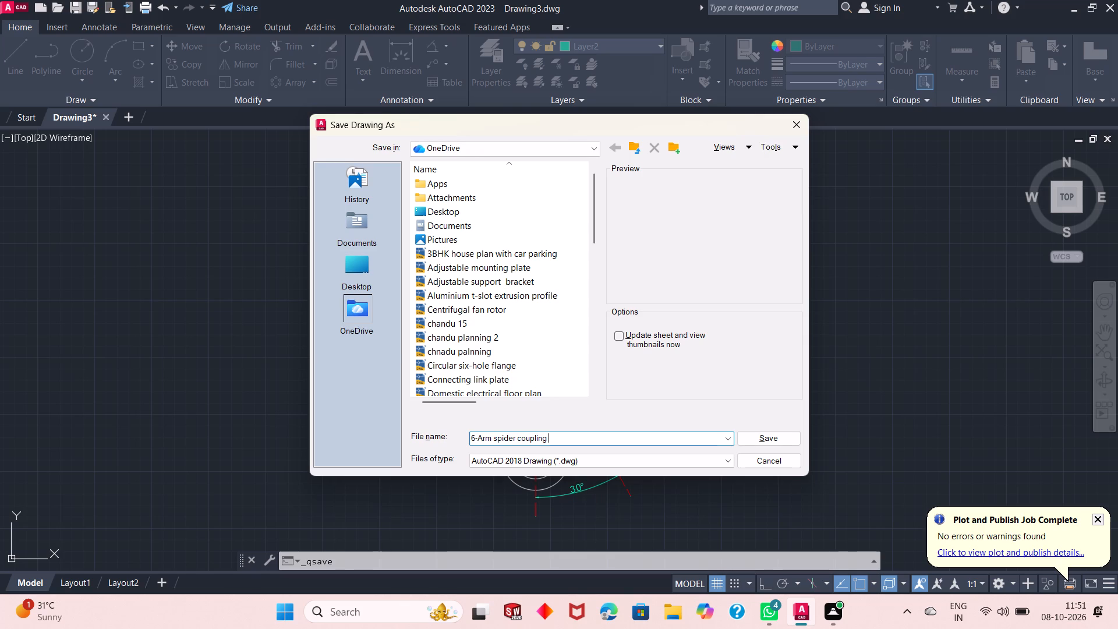
type("flange")
left_click(355, 307)
left_click(767, 440)
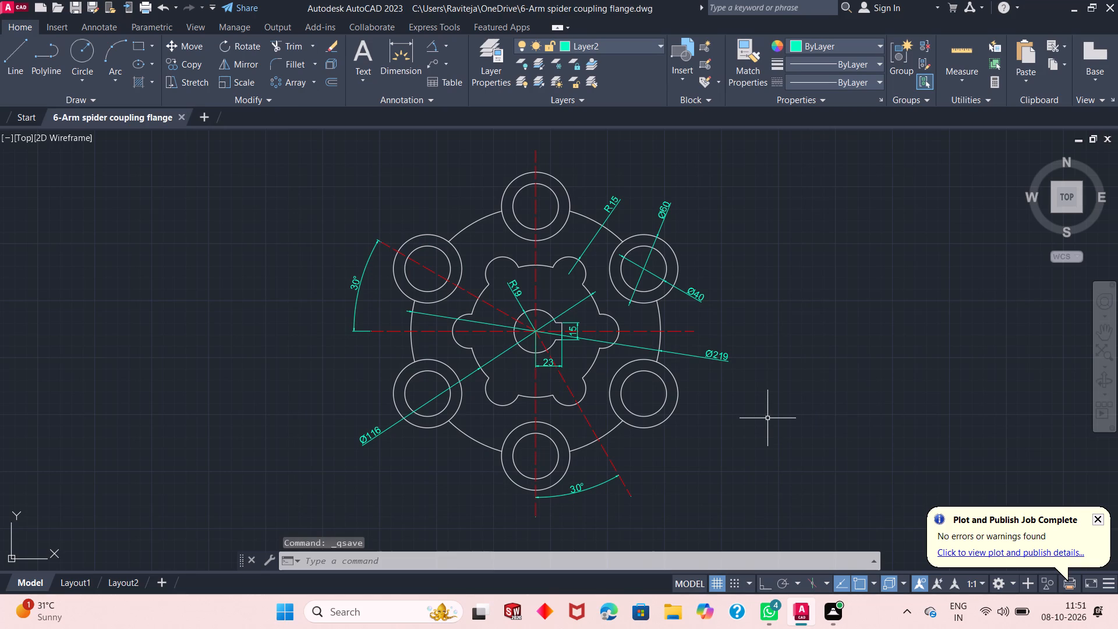
Set up a plot with DWG To PDF.pc3 on ISO expand A4 (297 x 210 mm) paper, landscape orientation, with the plot centred.
type("plo")
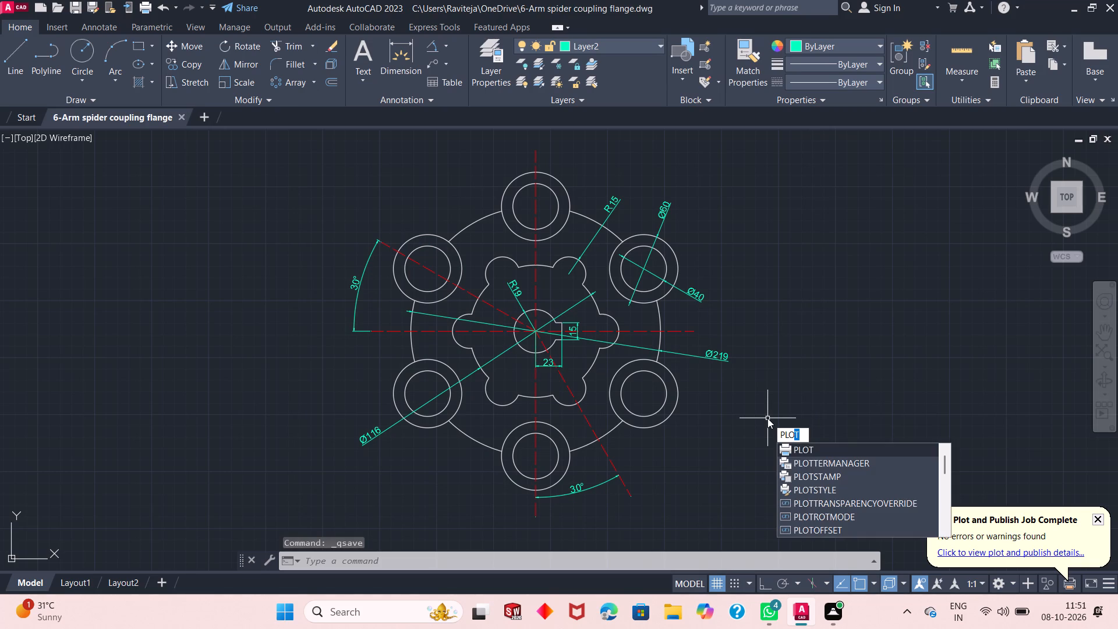
key("Return")
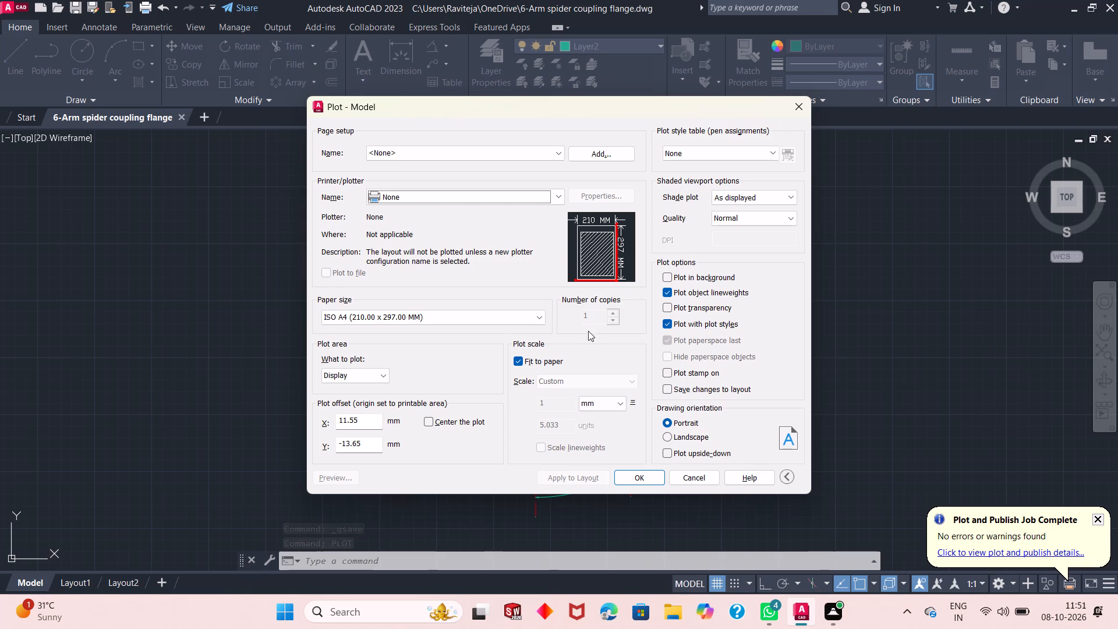
left_click(491, 196)
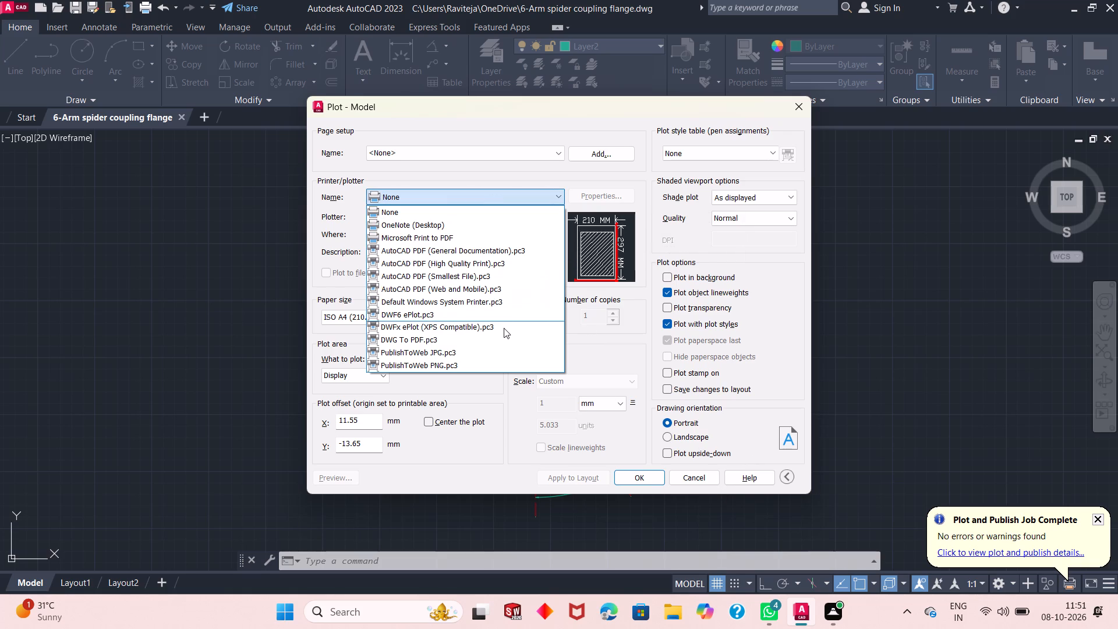
left_click(436, 338)
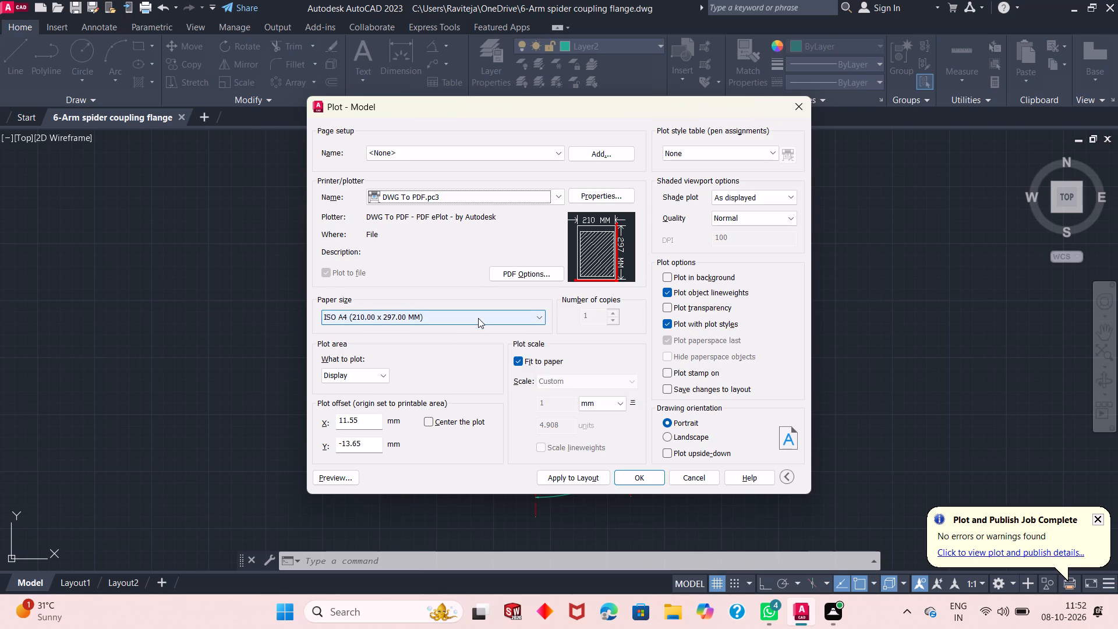
left_click(478, 318)
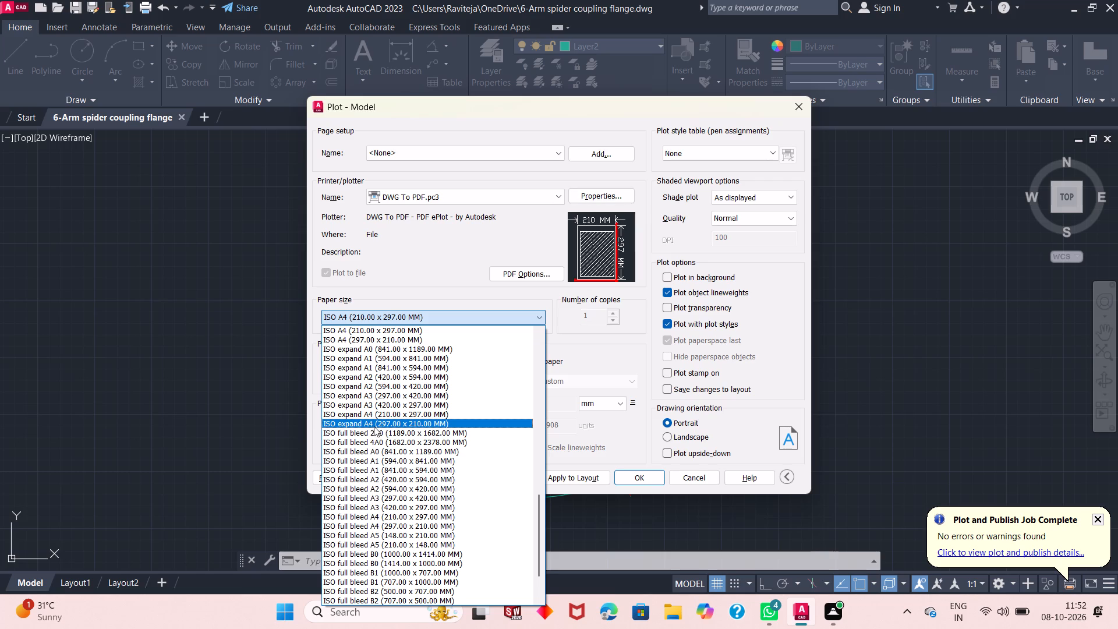
left_click(391, 424)
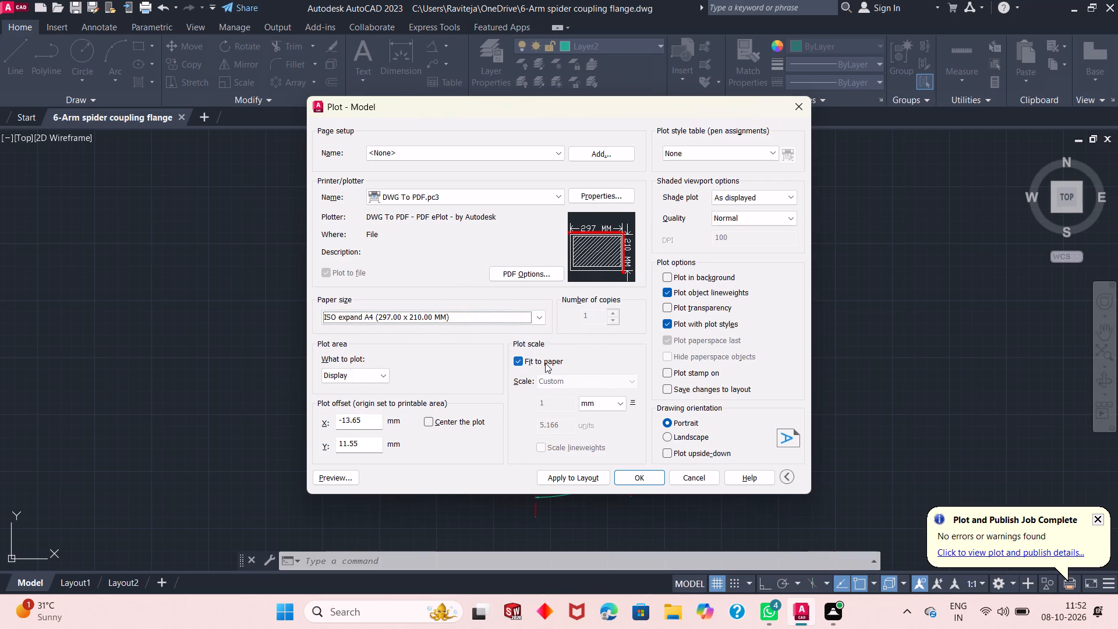
left_click(701, 439)
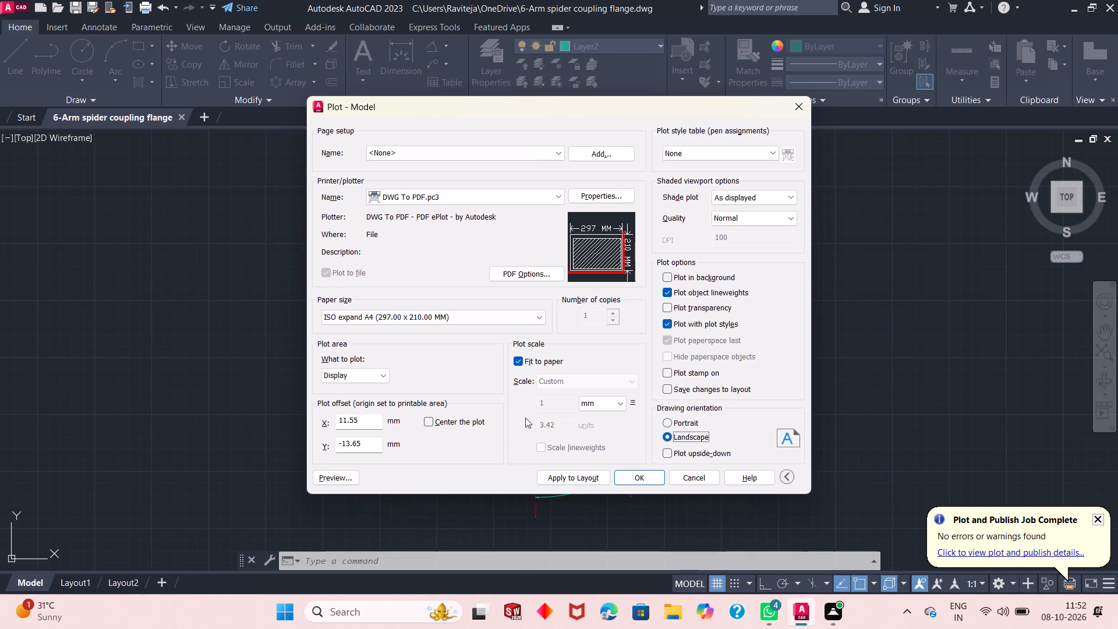
left_click(464, 420)
Set the plot area to a window enclosing the whole flange drawing with all its dimensions.
left_click(369, 369)
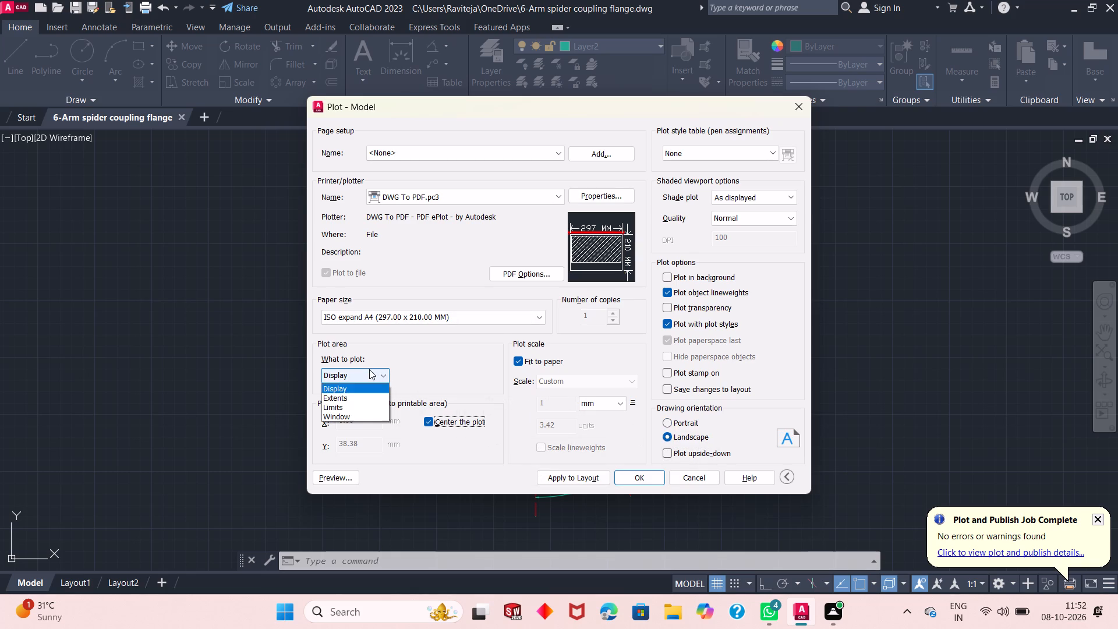
left_click(376, 414)
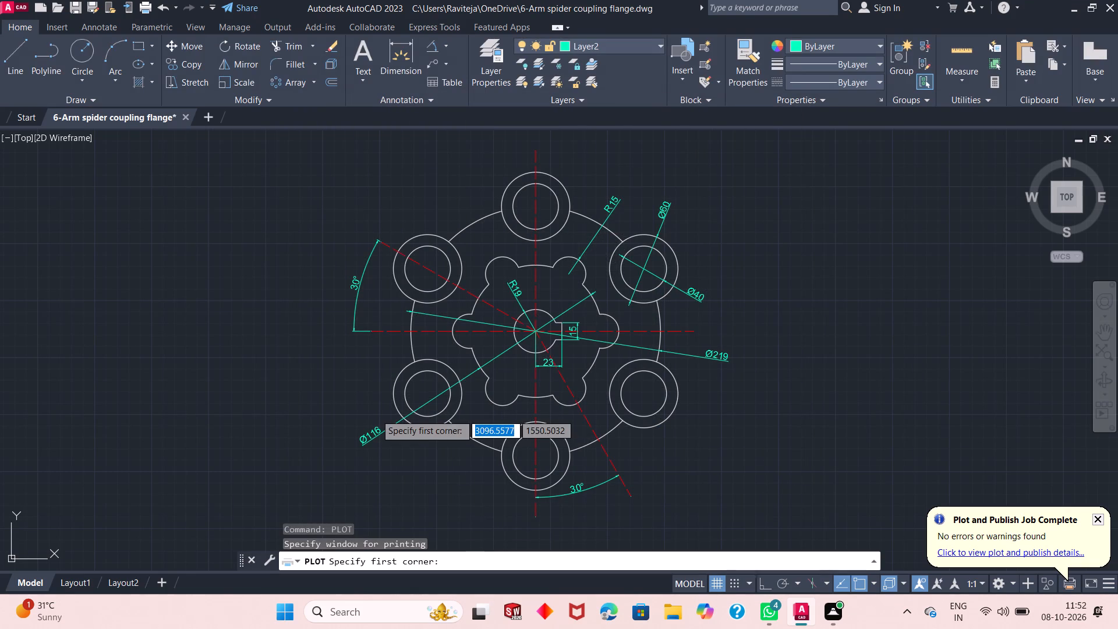
left_click(321, 136)
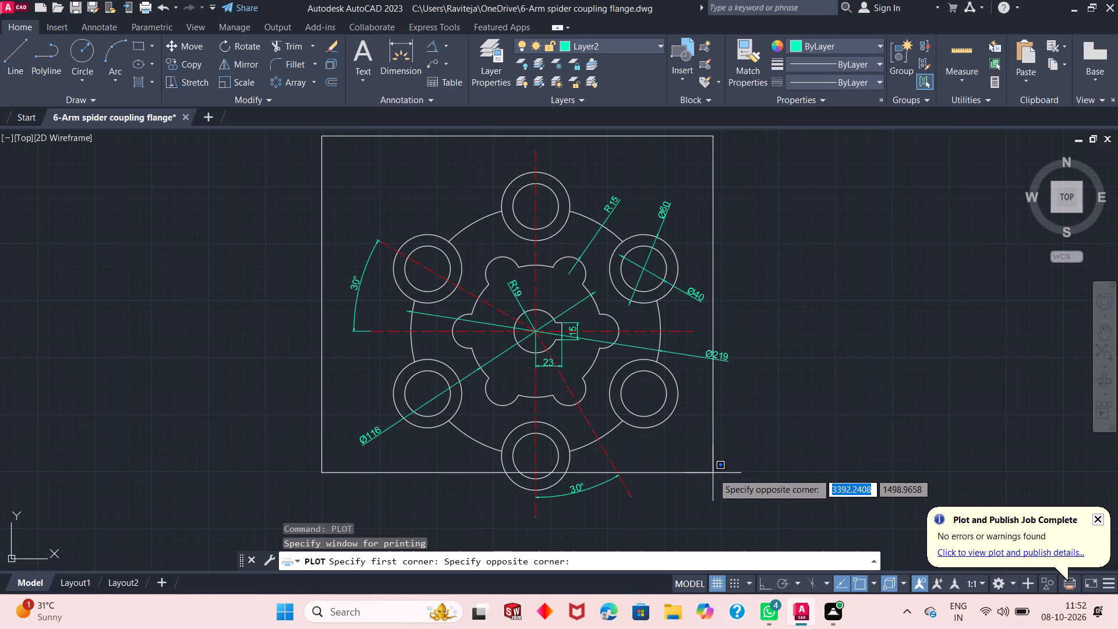
left_click(757, 536)
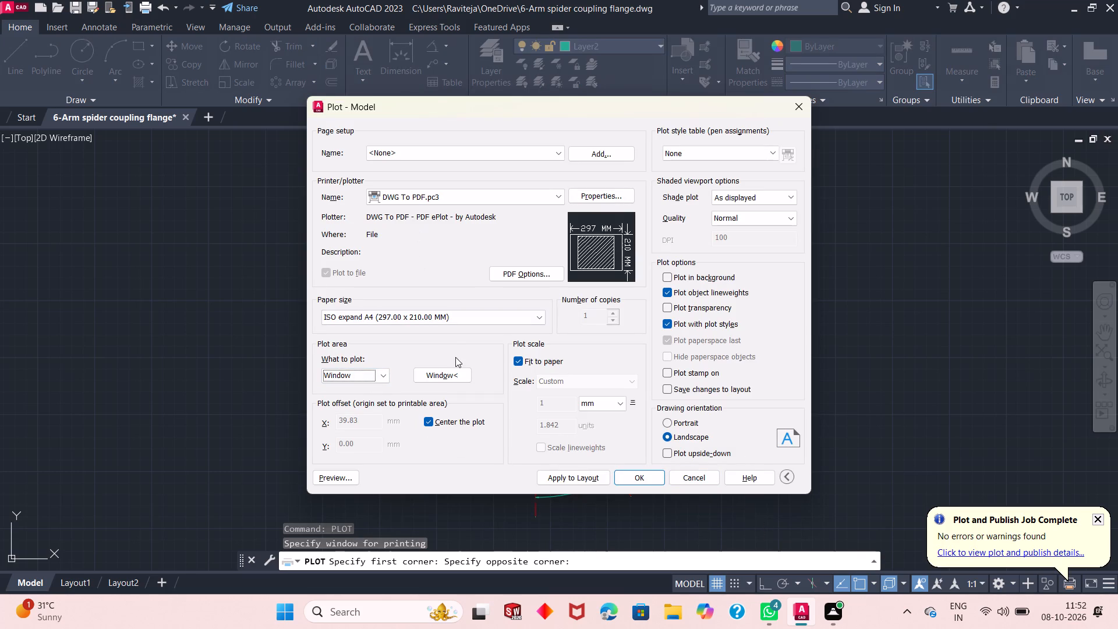
Plot the drawing to a PDF file in the OneDrive folder and close the resulting PDF.
left_click(636, 480)
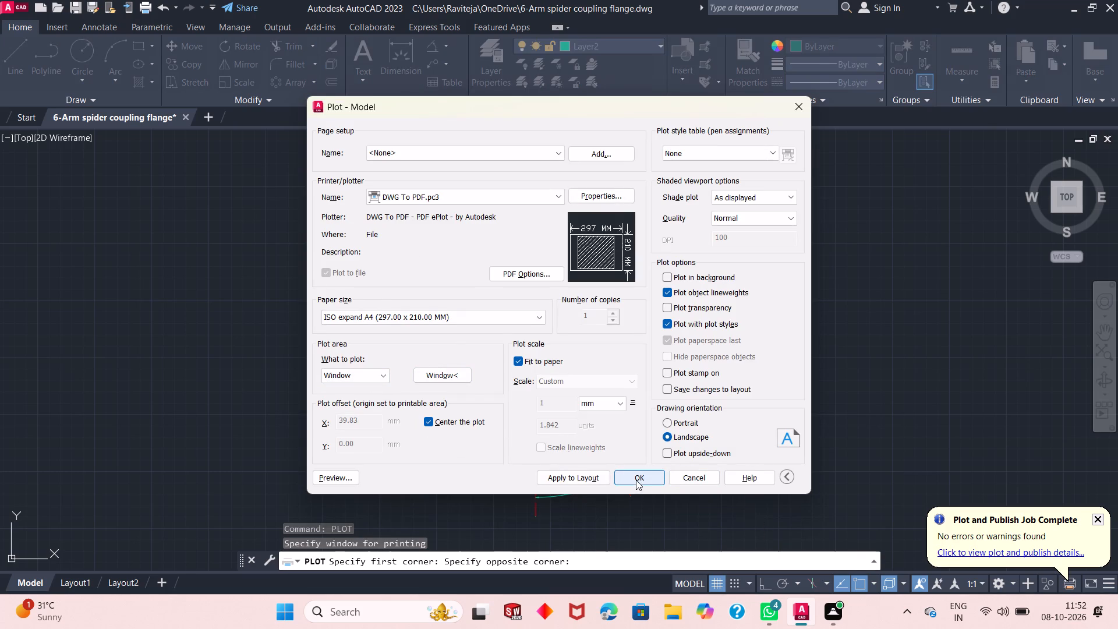
left_click(345, 305)
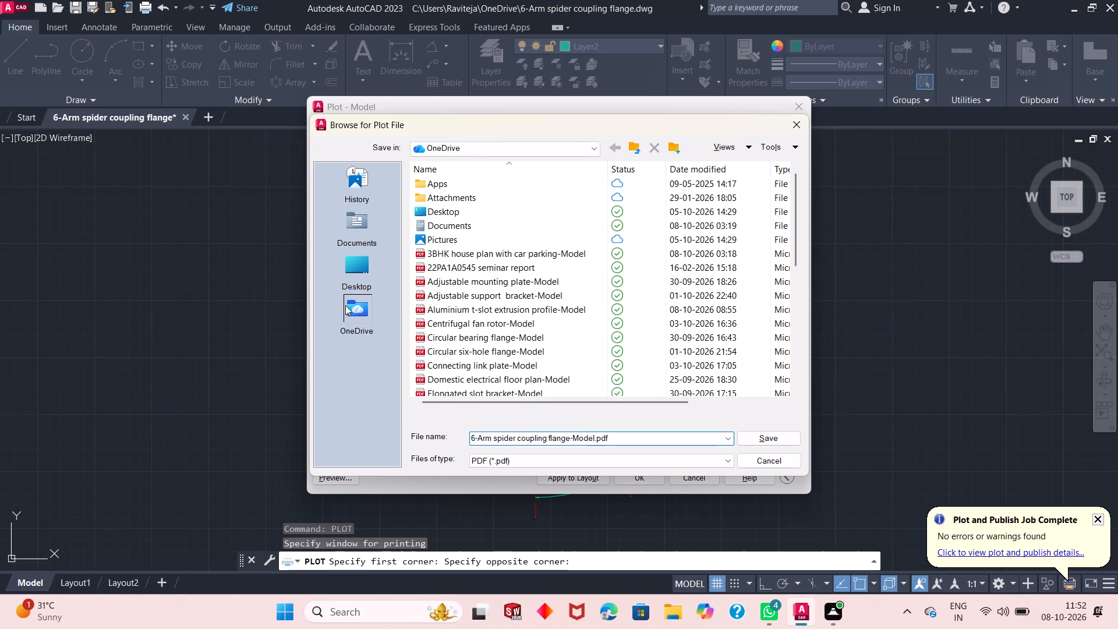
left_click(760, 444)
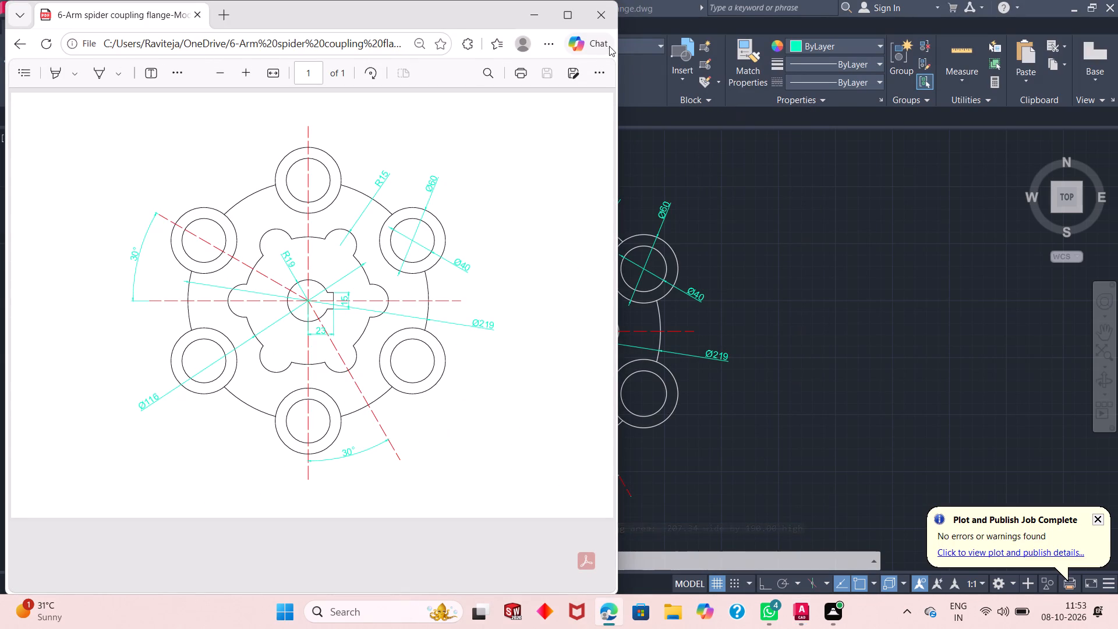
left_click(596, 24)
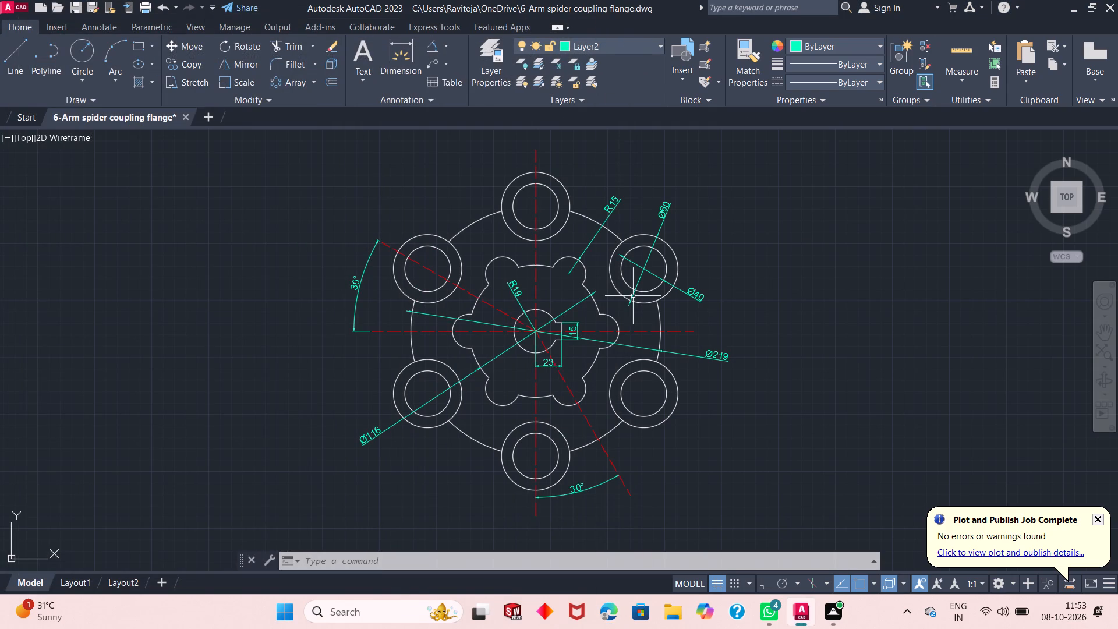